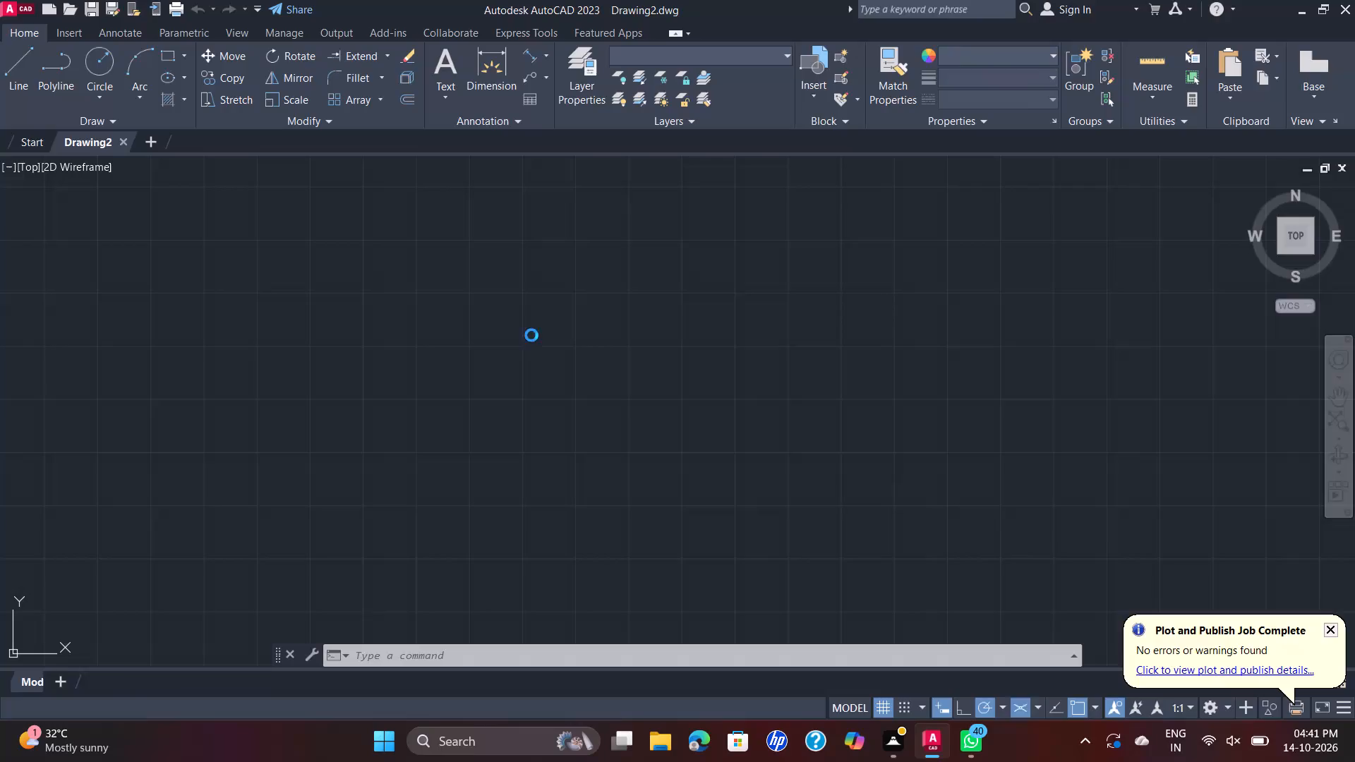
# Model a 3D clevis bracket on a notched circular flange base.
# Switch the workspace to 3D Modeling.
pyautogui.write('UM')
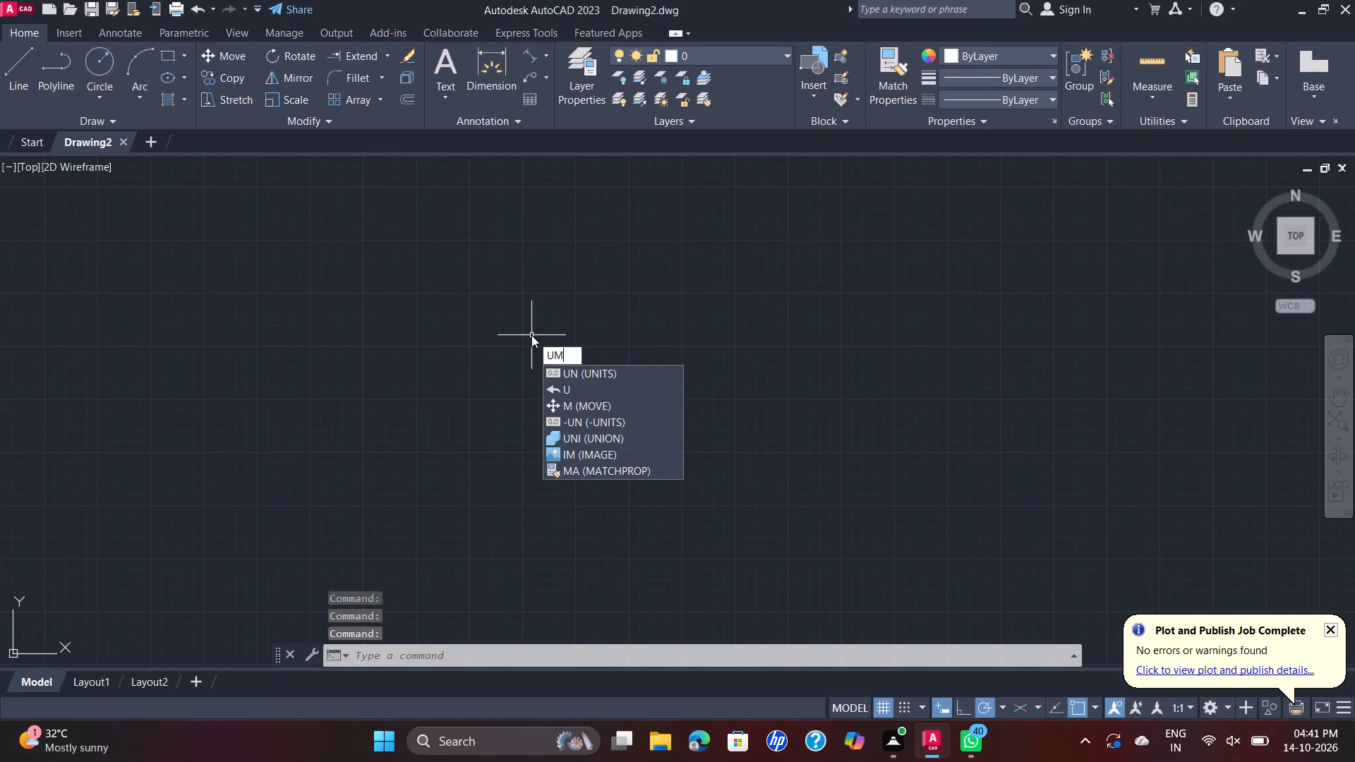
pyautogui.press('Escape')
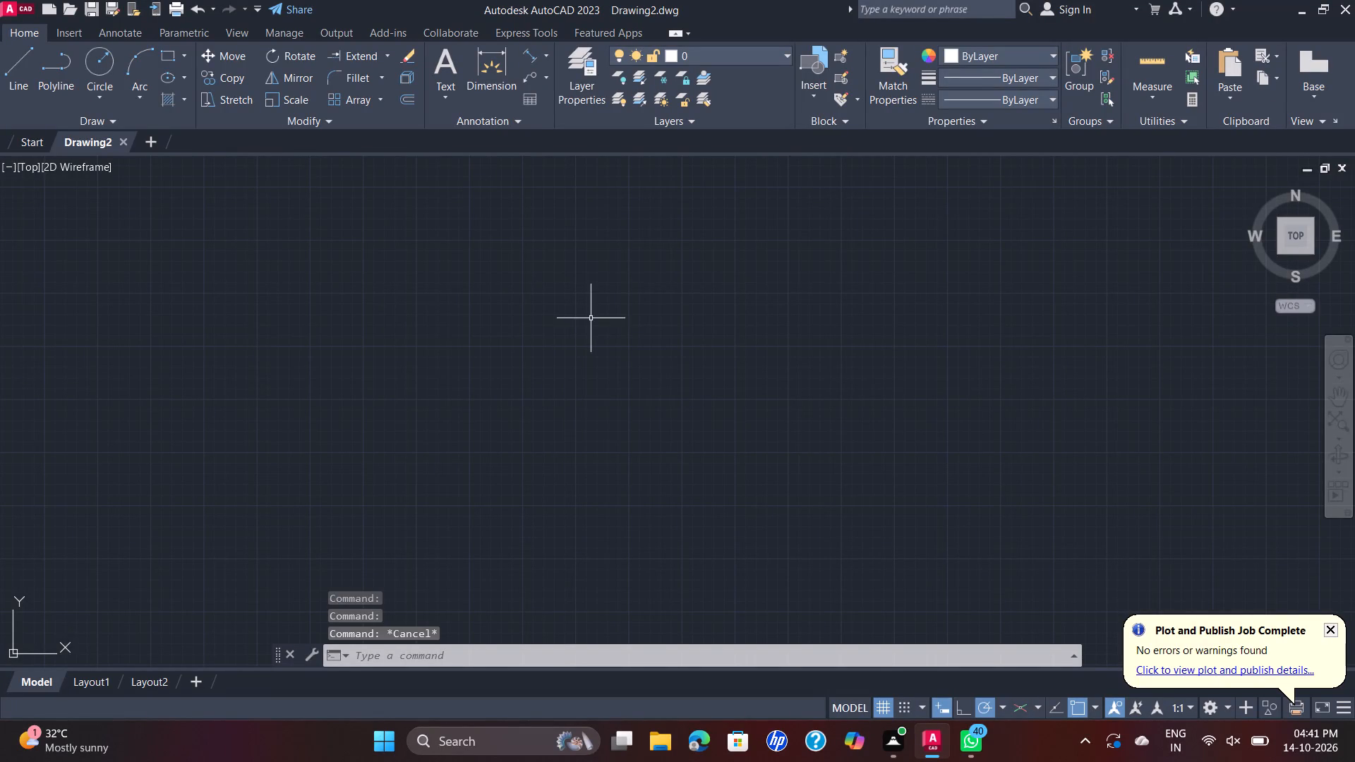
pyautogui.click(1217, 705)
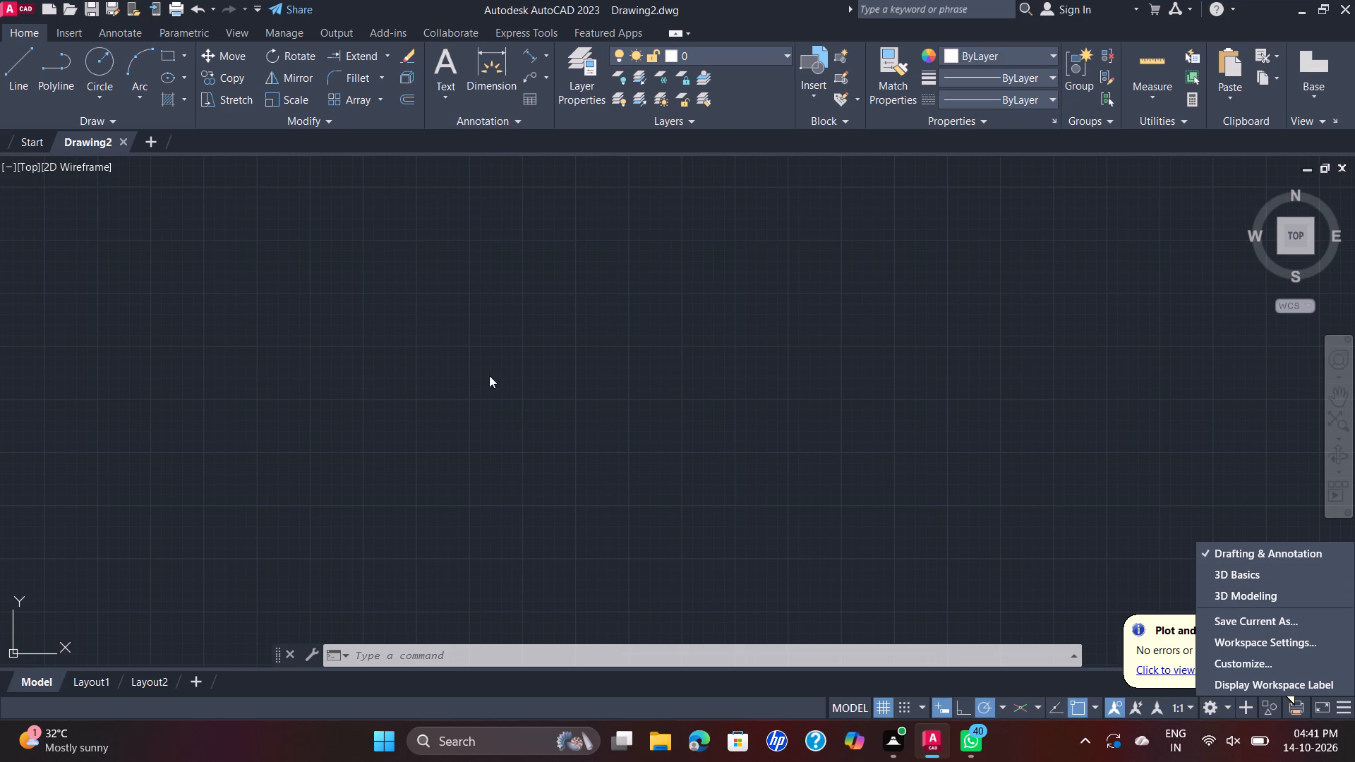
pyautogui.press('u')
pyautogui.press('n')
pyautogui.press('Return')
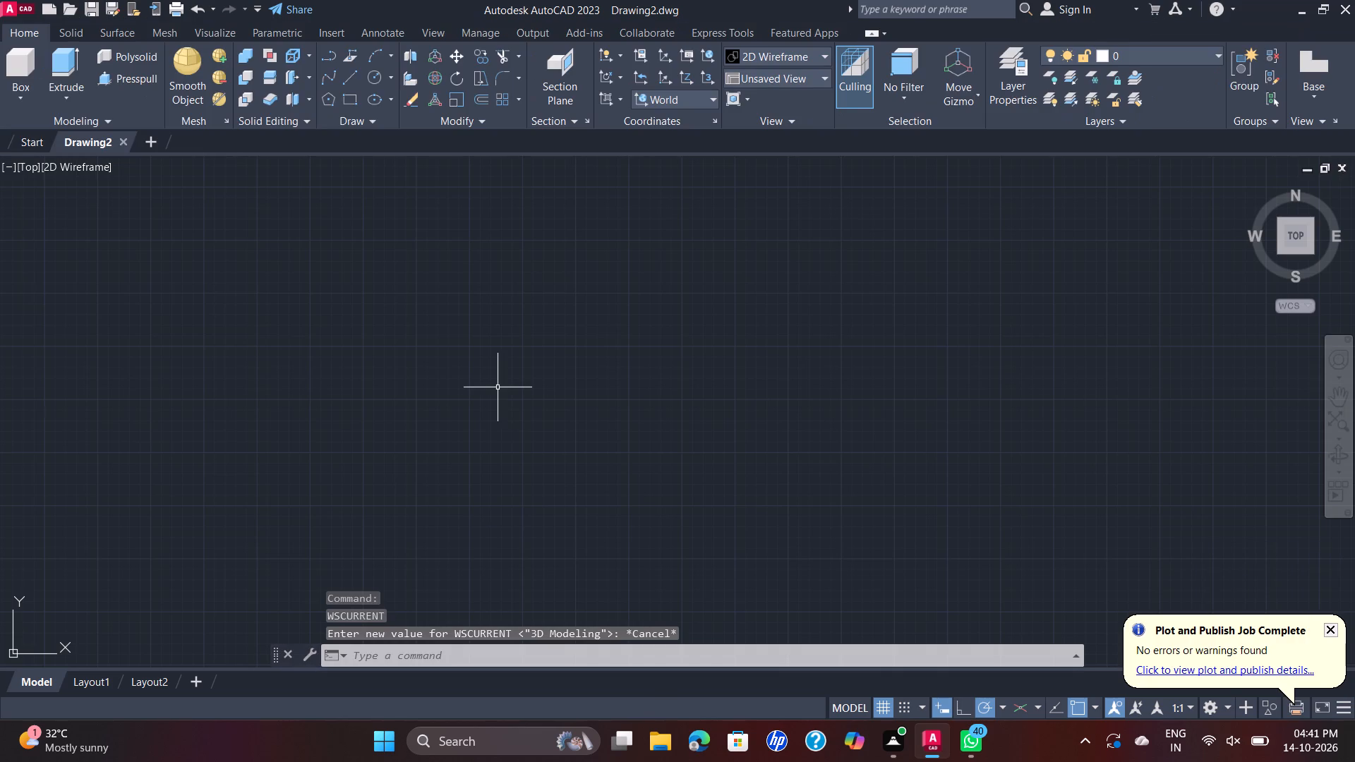
# Set the drawing units' length precision to two decimal places (0.00).
pyautogui.write('UN')
pyautogui.press('Return')
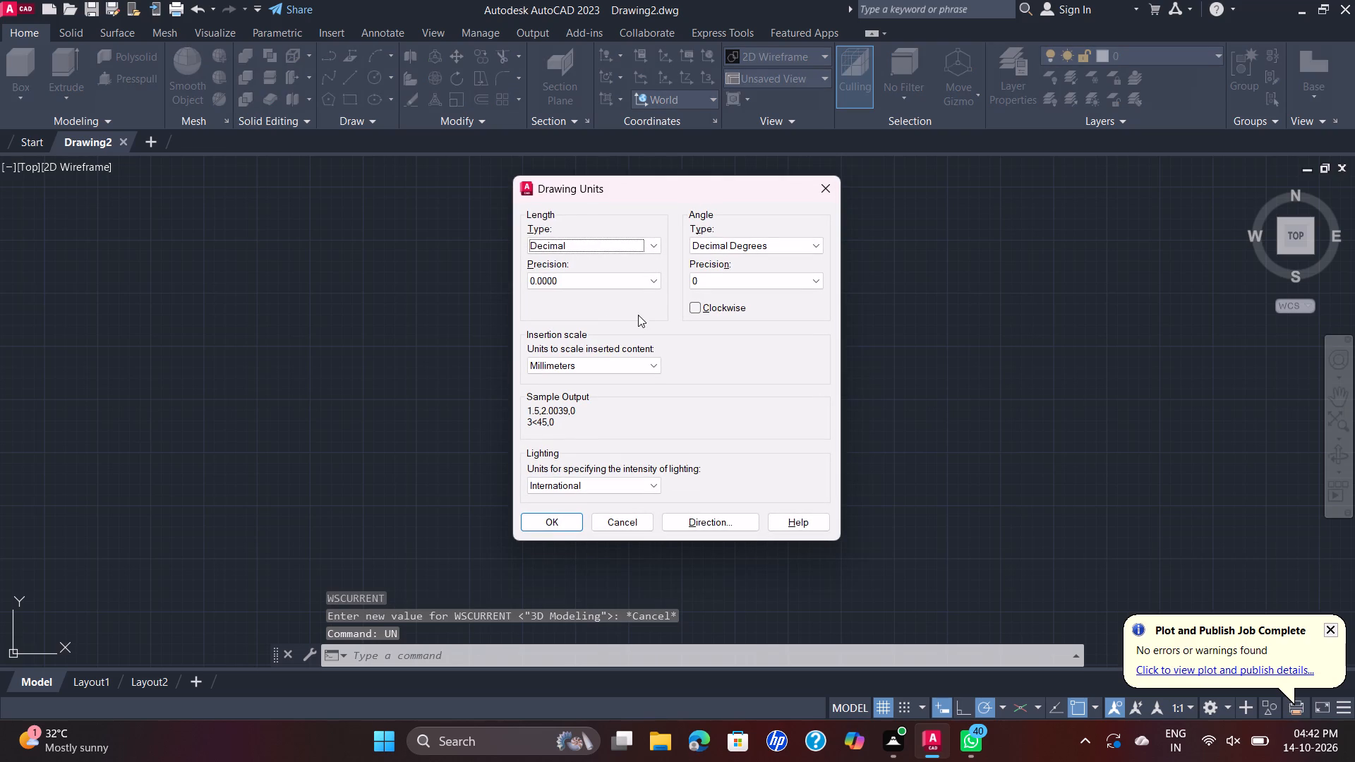
pyautogui.click(652, 283)
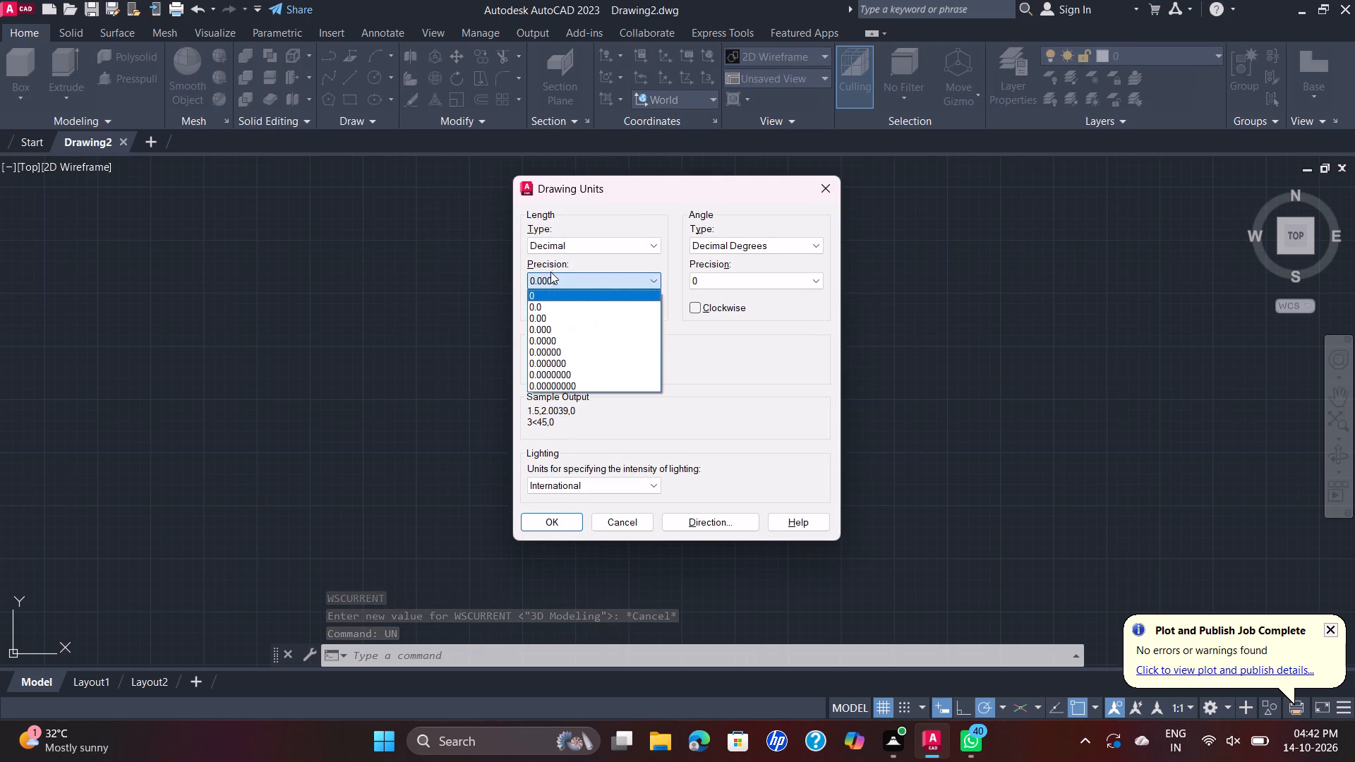
pyautogui.click(591, 314)
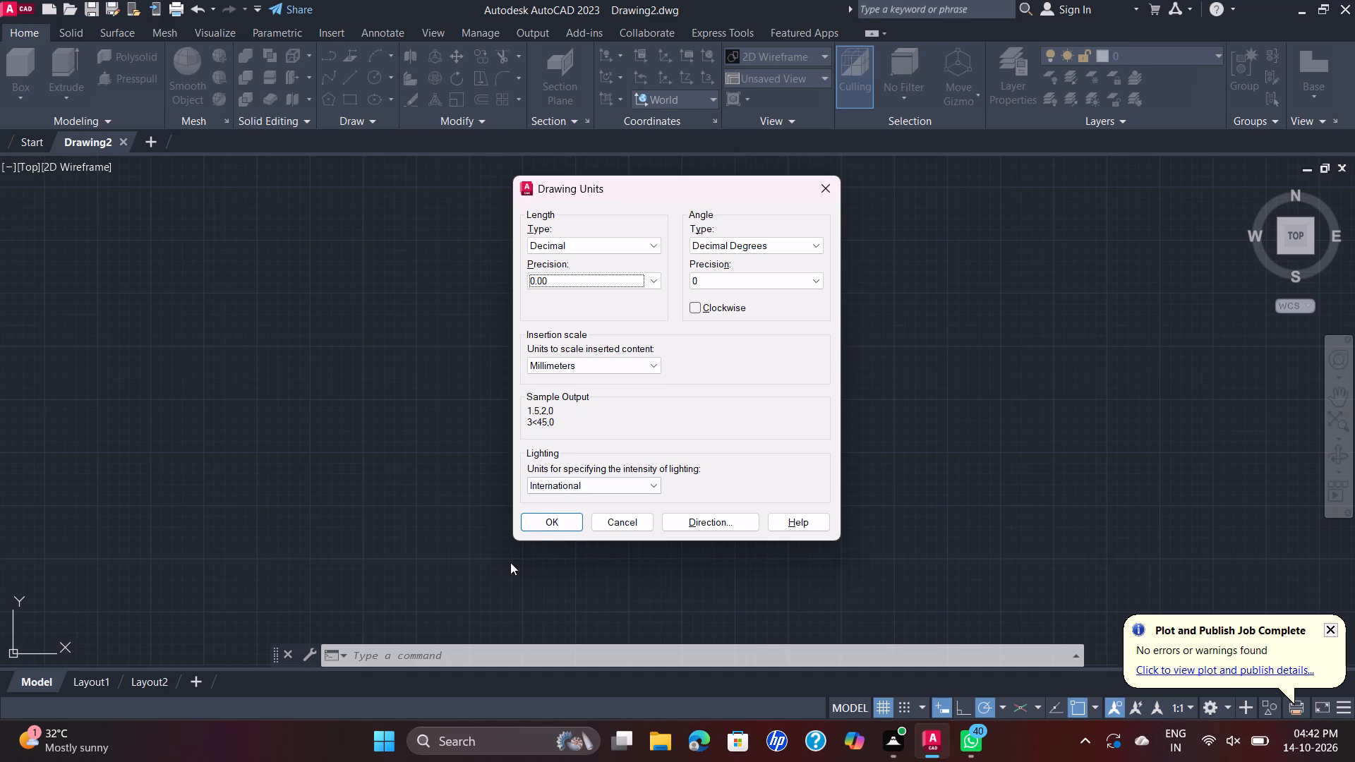
pyautogui.click(550, 524)
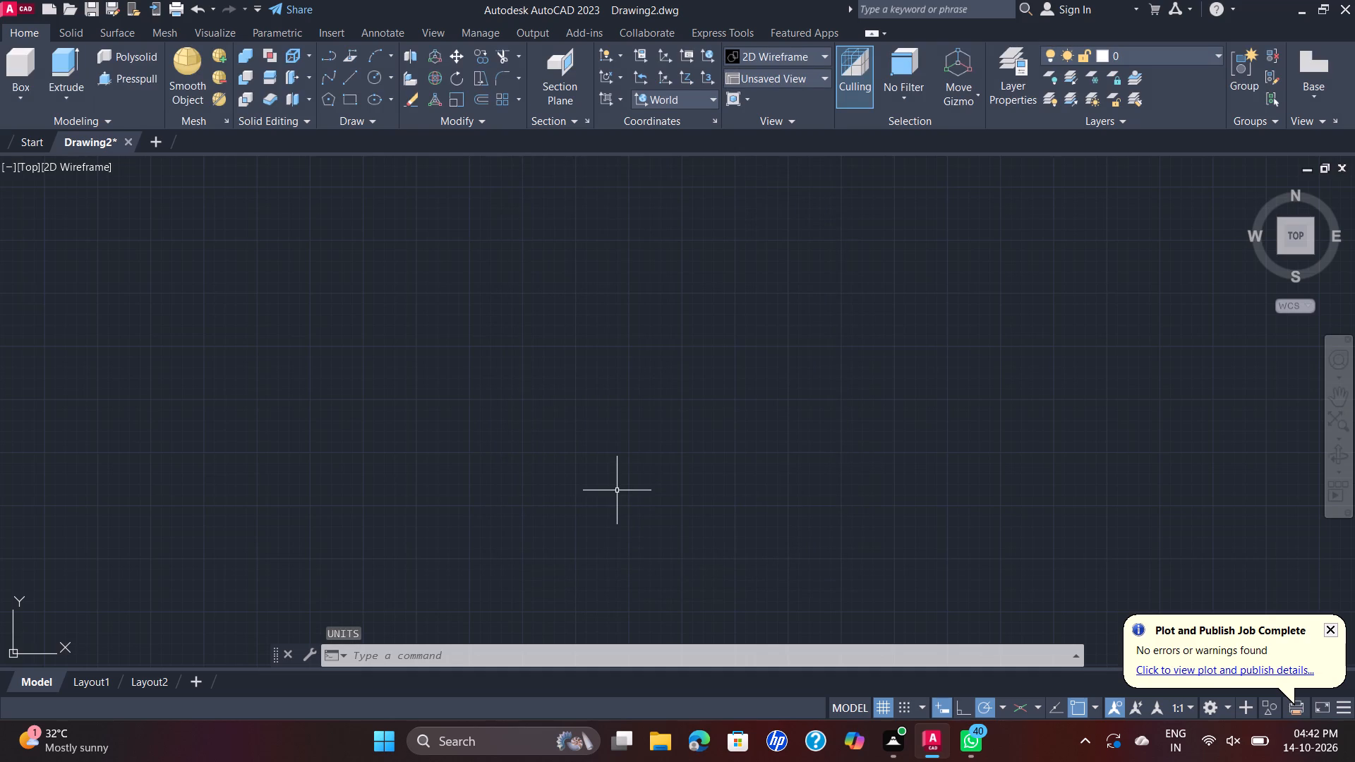
# Set the model space limits from 0,0 to 200,200.
pyautogui.write('LIMT')
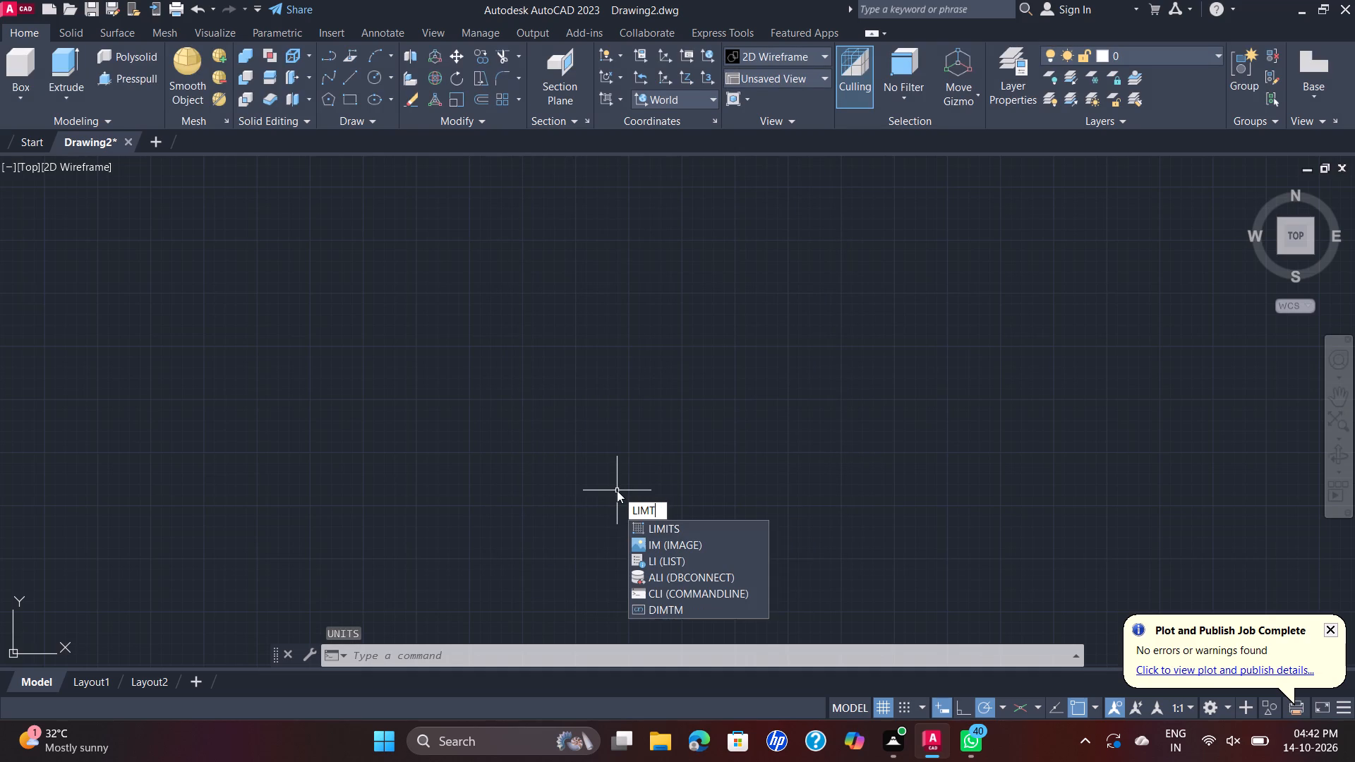
pyautogui.press('s')
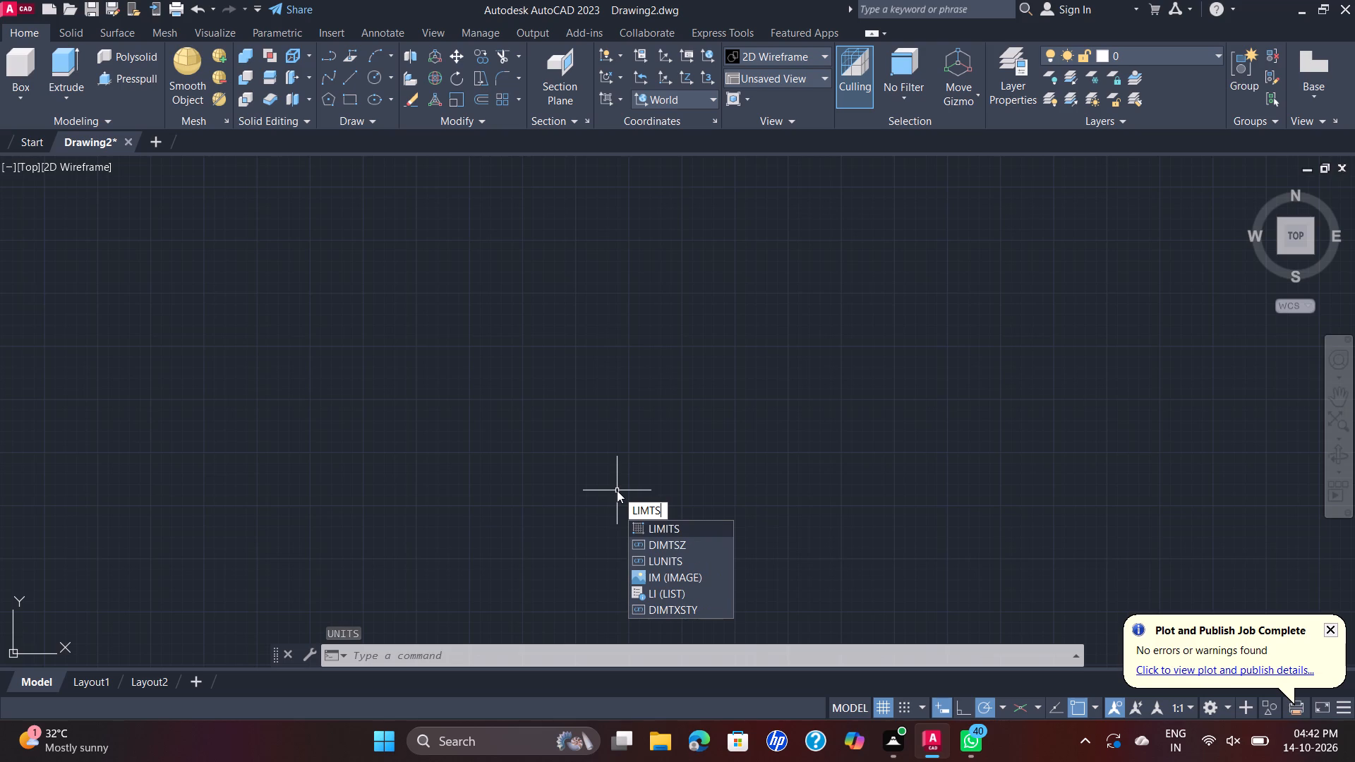
pyautogui.press('Return')
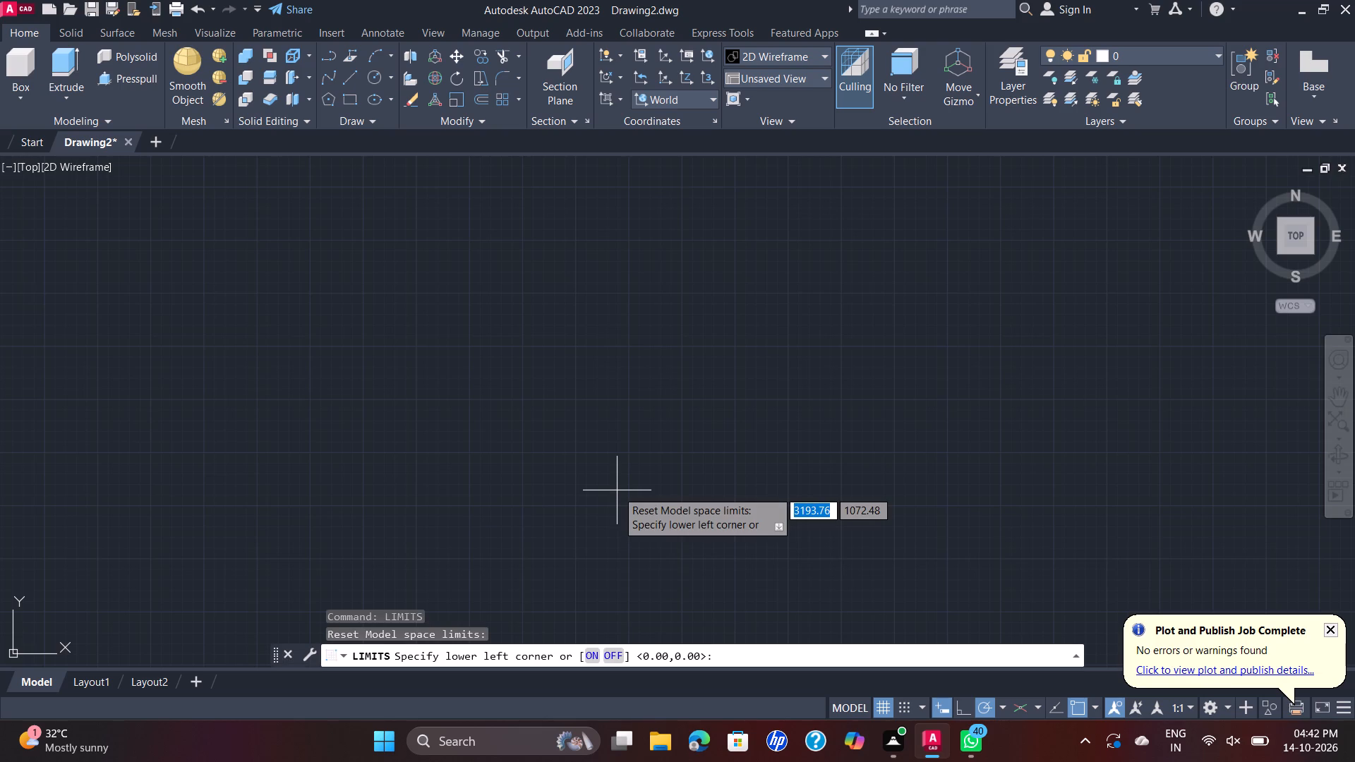
pyautogui.press('0')
pyautogui.write(',0')
pyautogui.press('Return')
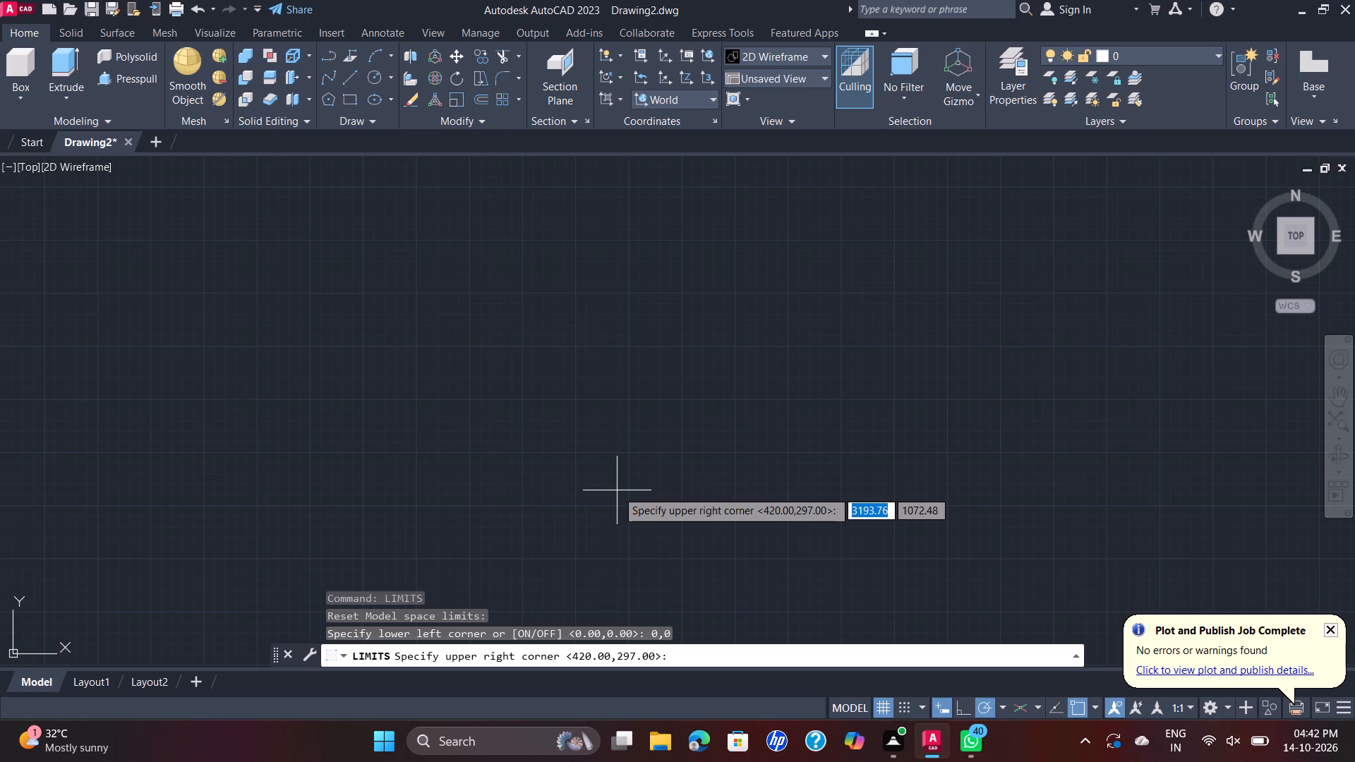
pyautogui.write('200')
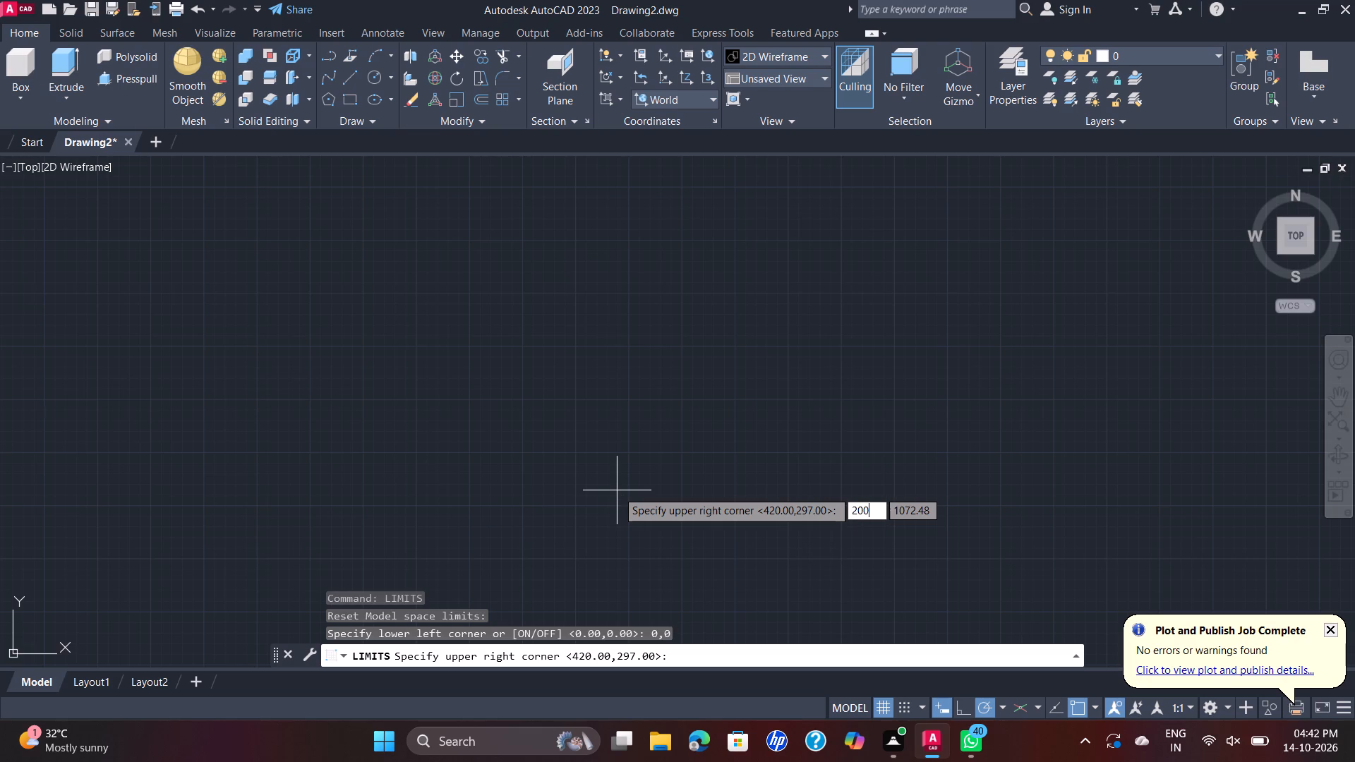
pyautogui.press(',')
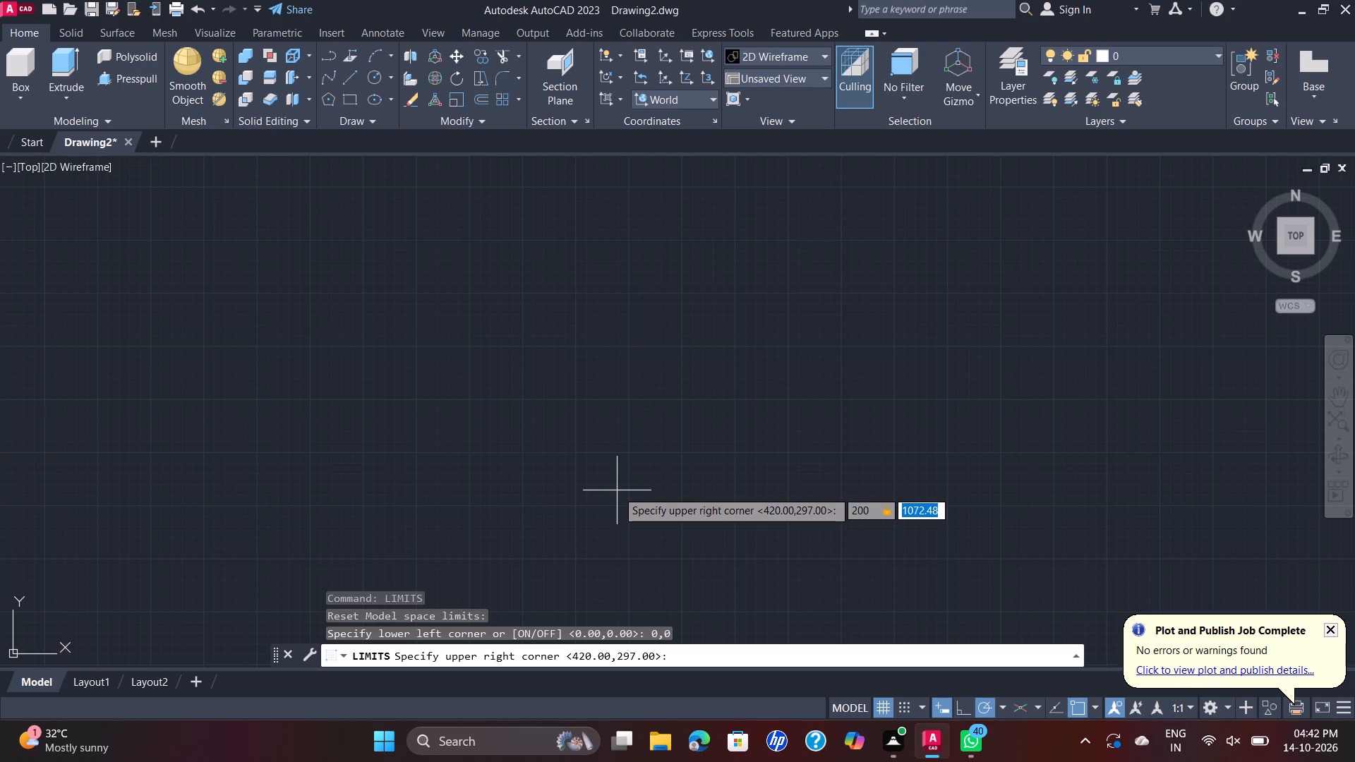
pyautogui.write('200')
pyautogui.press('Return')
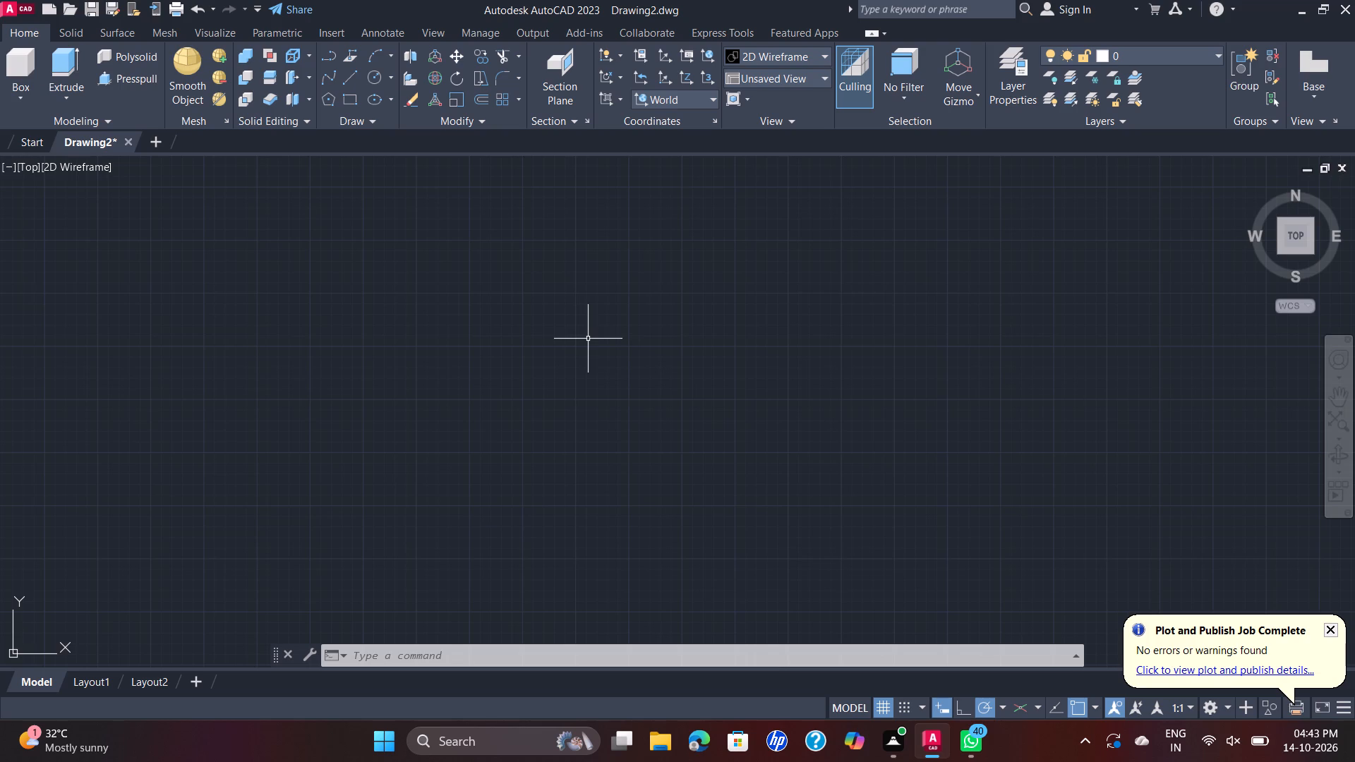
# Turn on isometric drafting.
pyautogui.write('LO')
pyautogui.click(686, 393)
pyautogui.click(1025, 705)
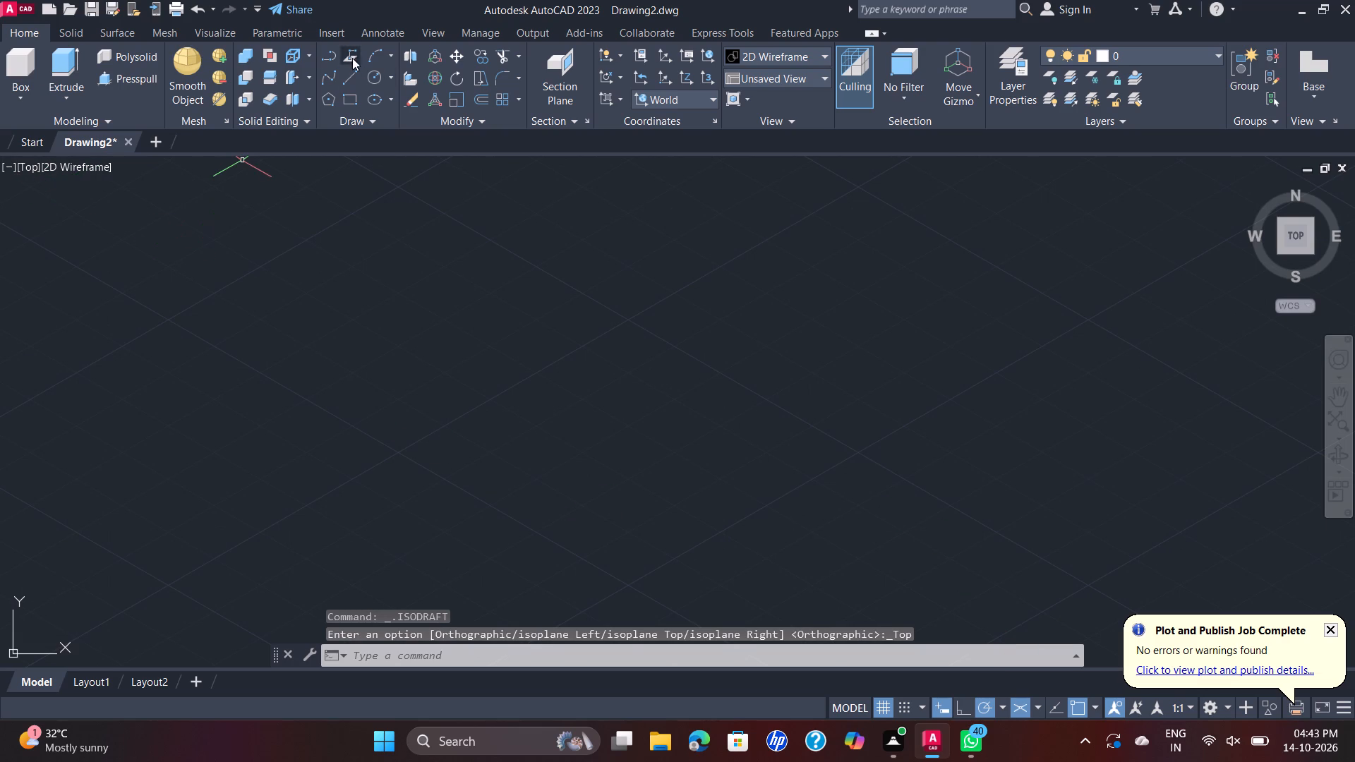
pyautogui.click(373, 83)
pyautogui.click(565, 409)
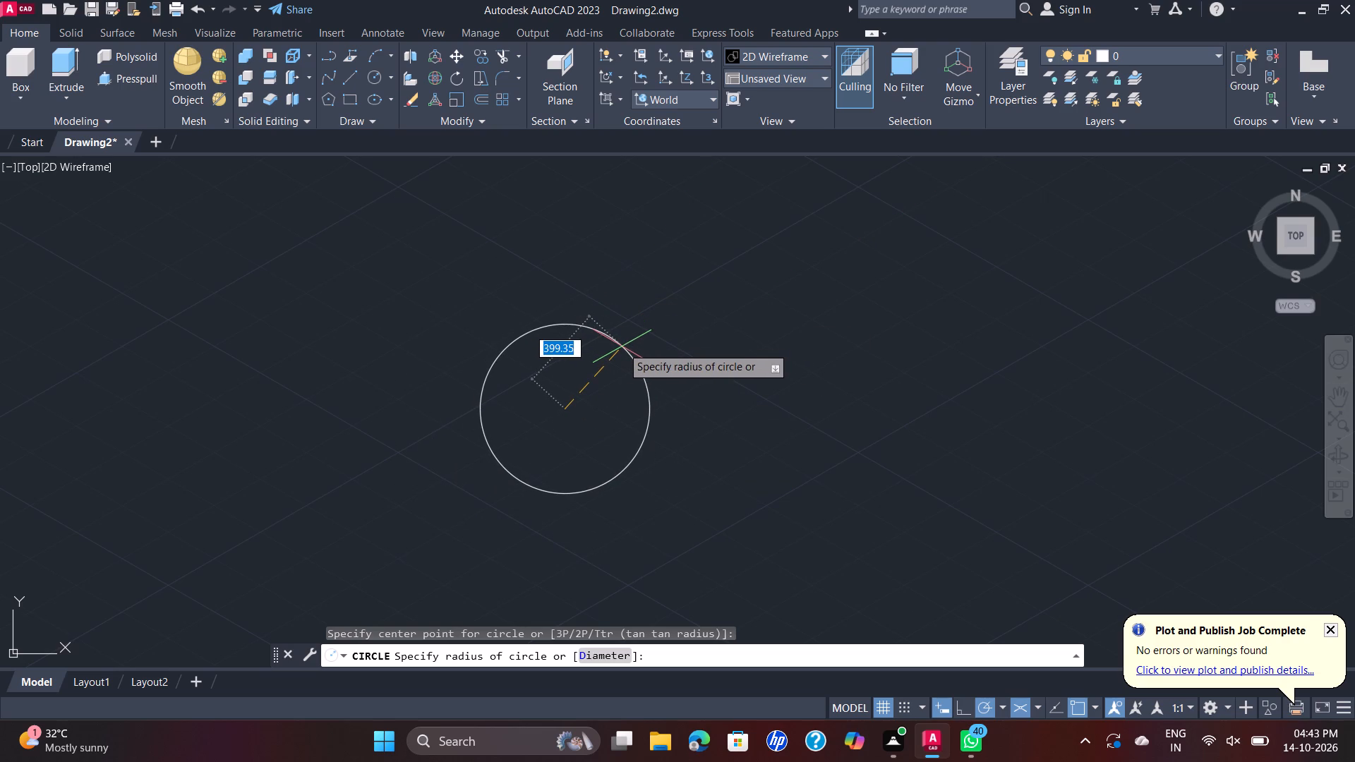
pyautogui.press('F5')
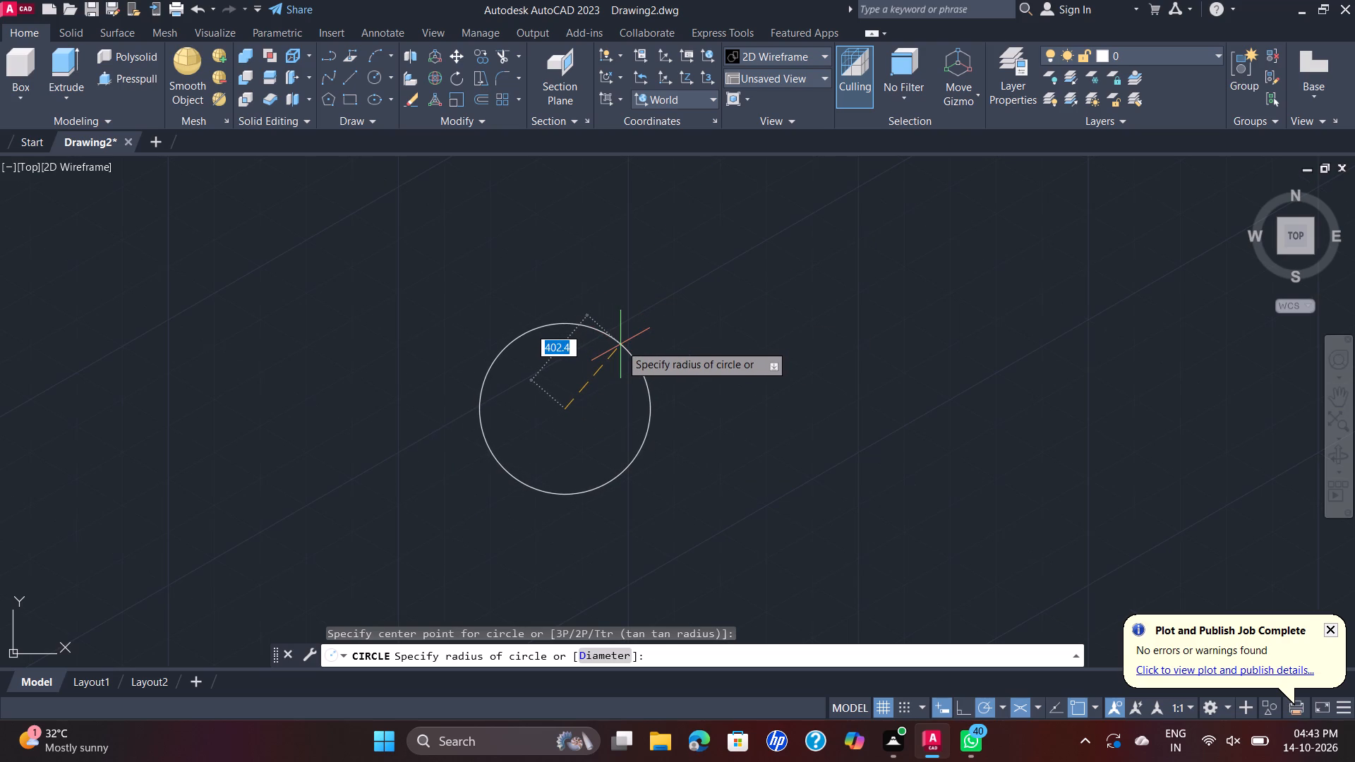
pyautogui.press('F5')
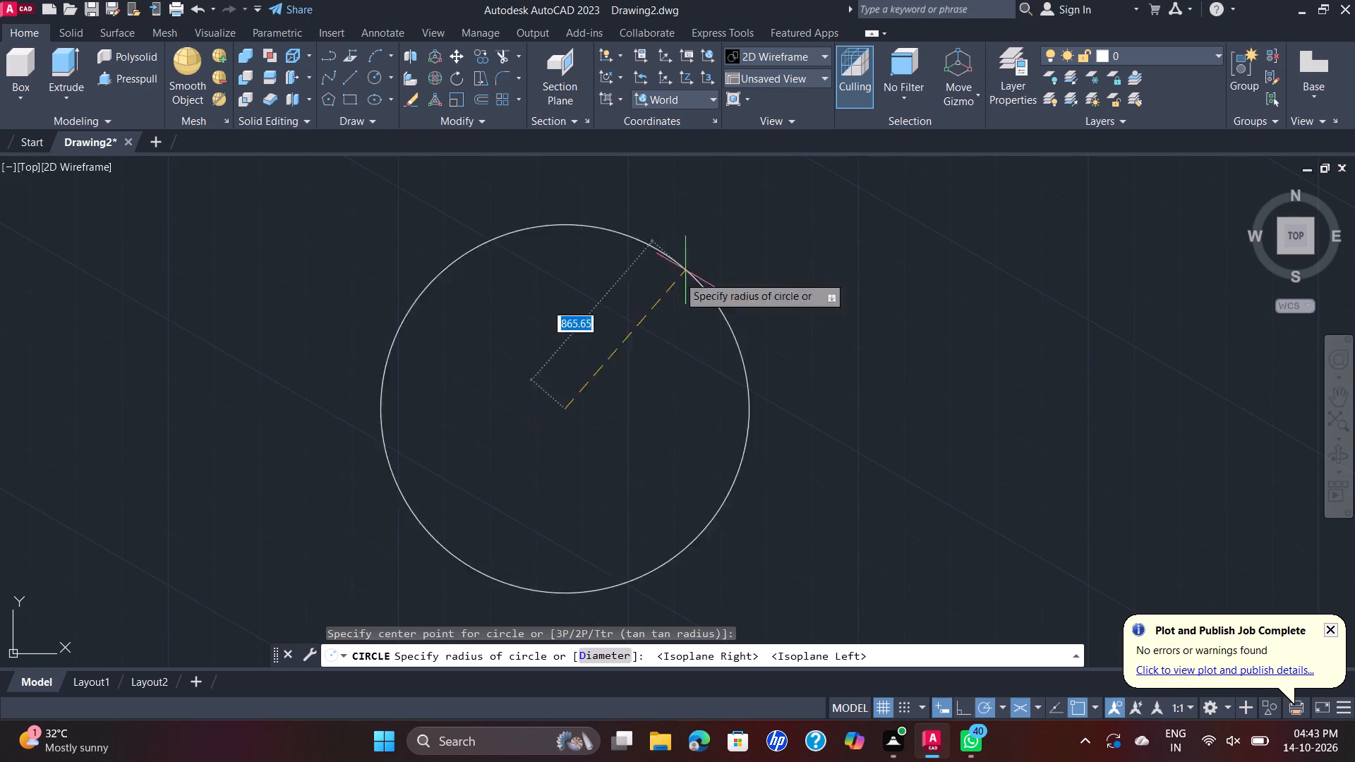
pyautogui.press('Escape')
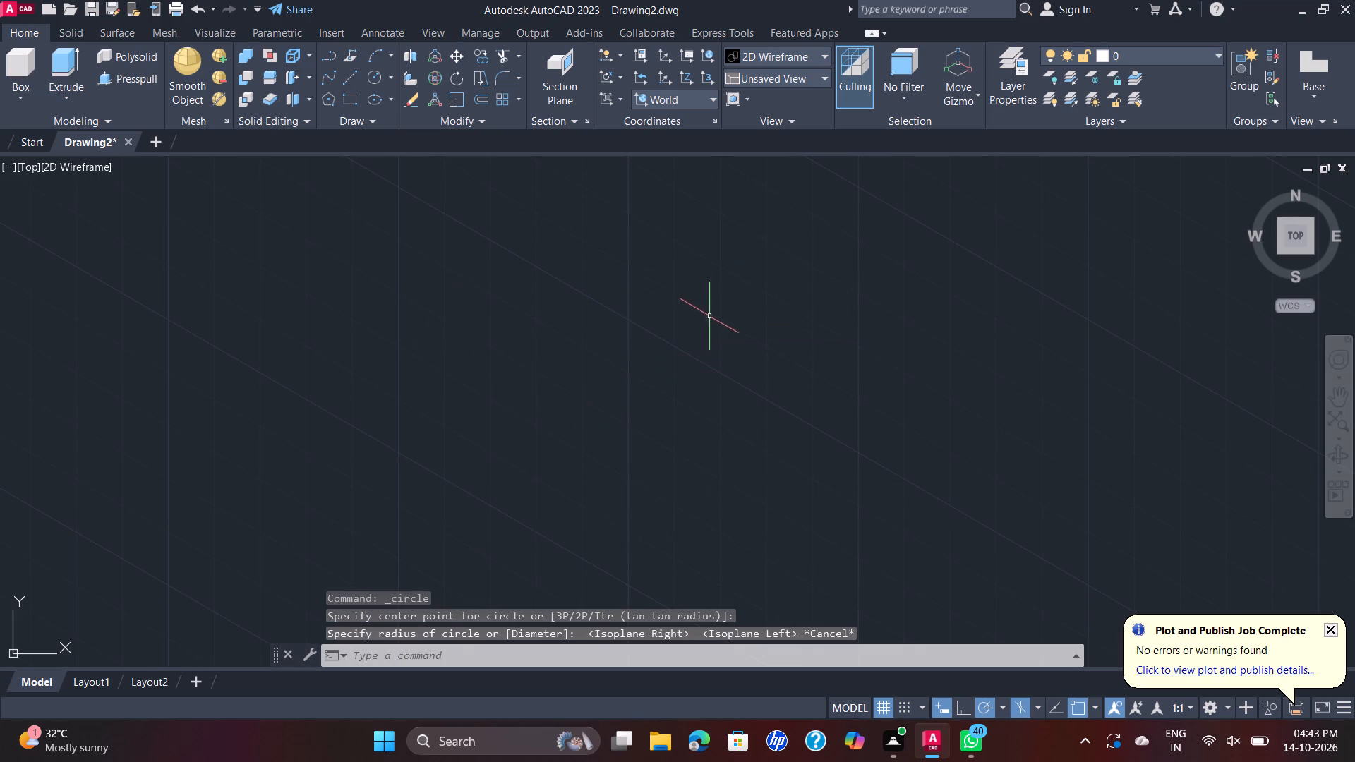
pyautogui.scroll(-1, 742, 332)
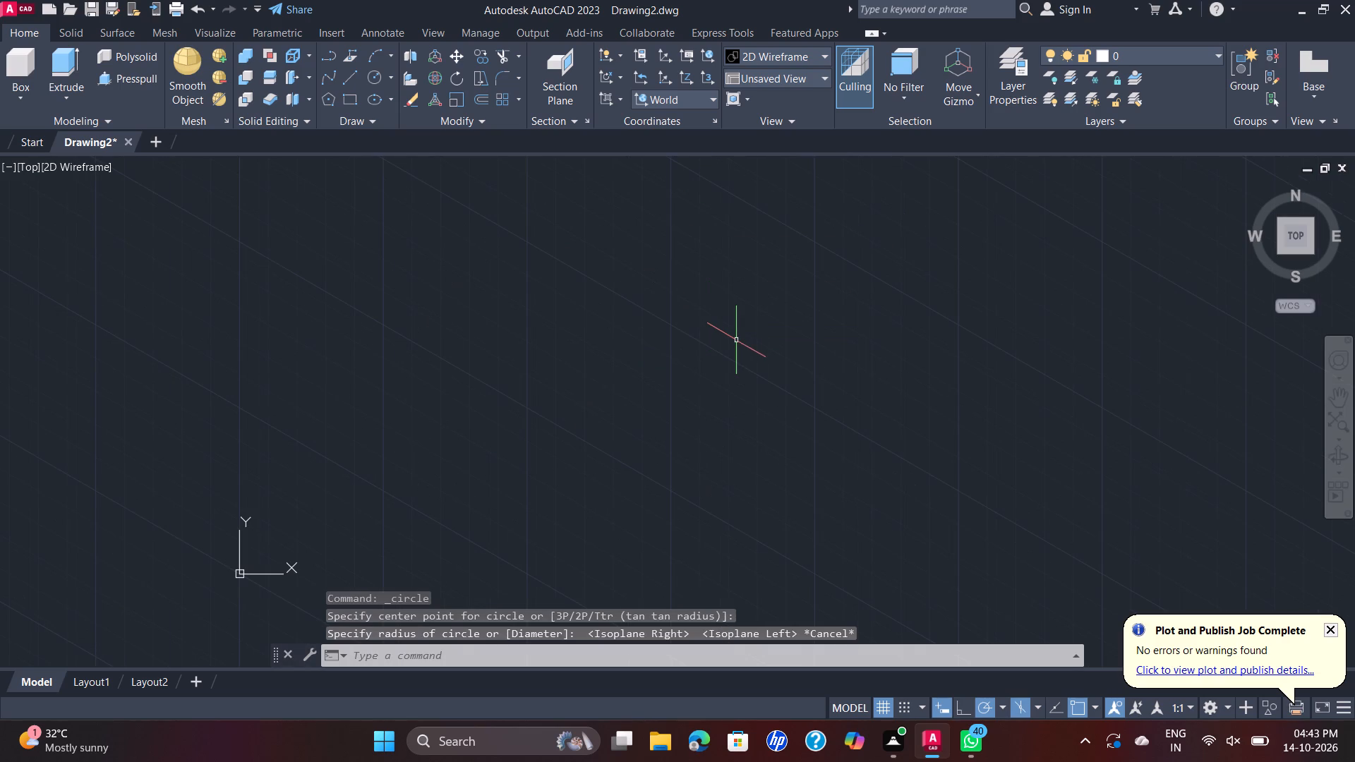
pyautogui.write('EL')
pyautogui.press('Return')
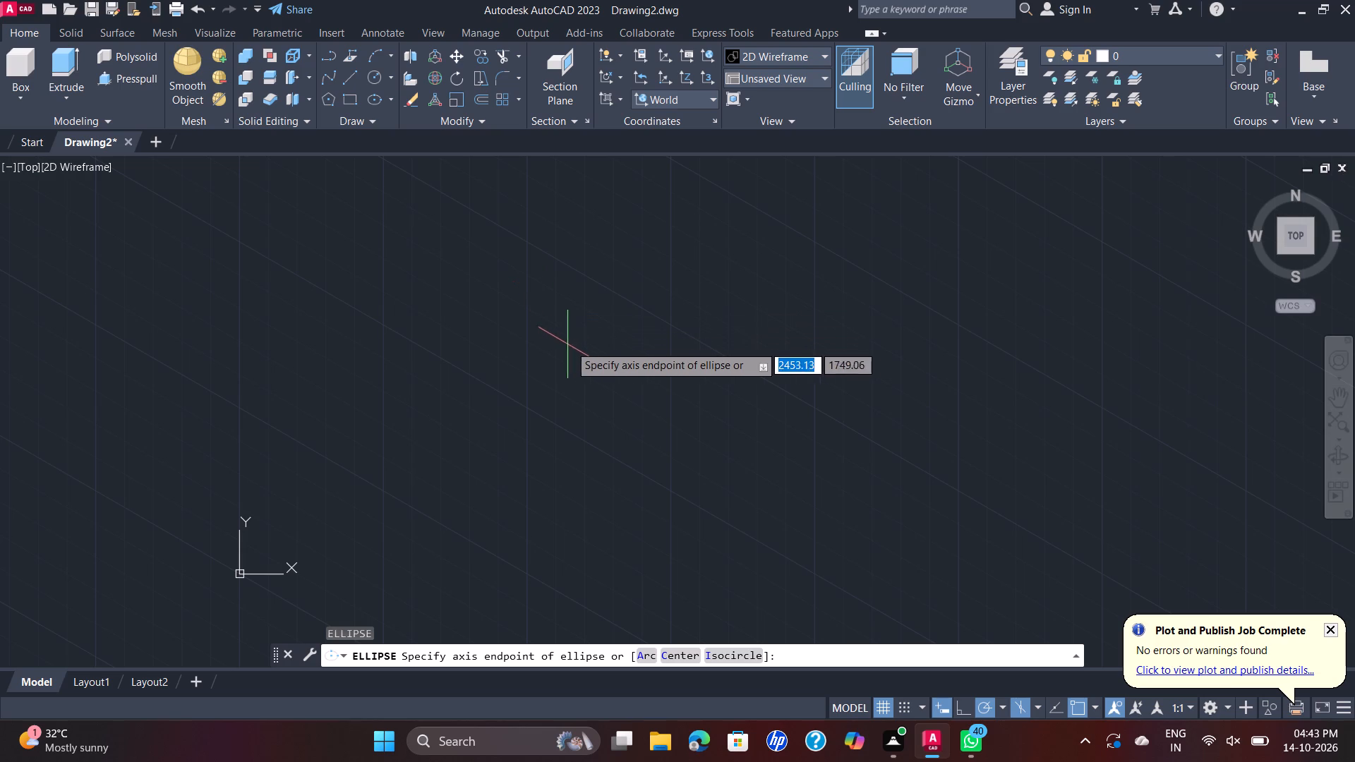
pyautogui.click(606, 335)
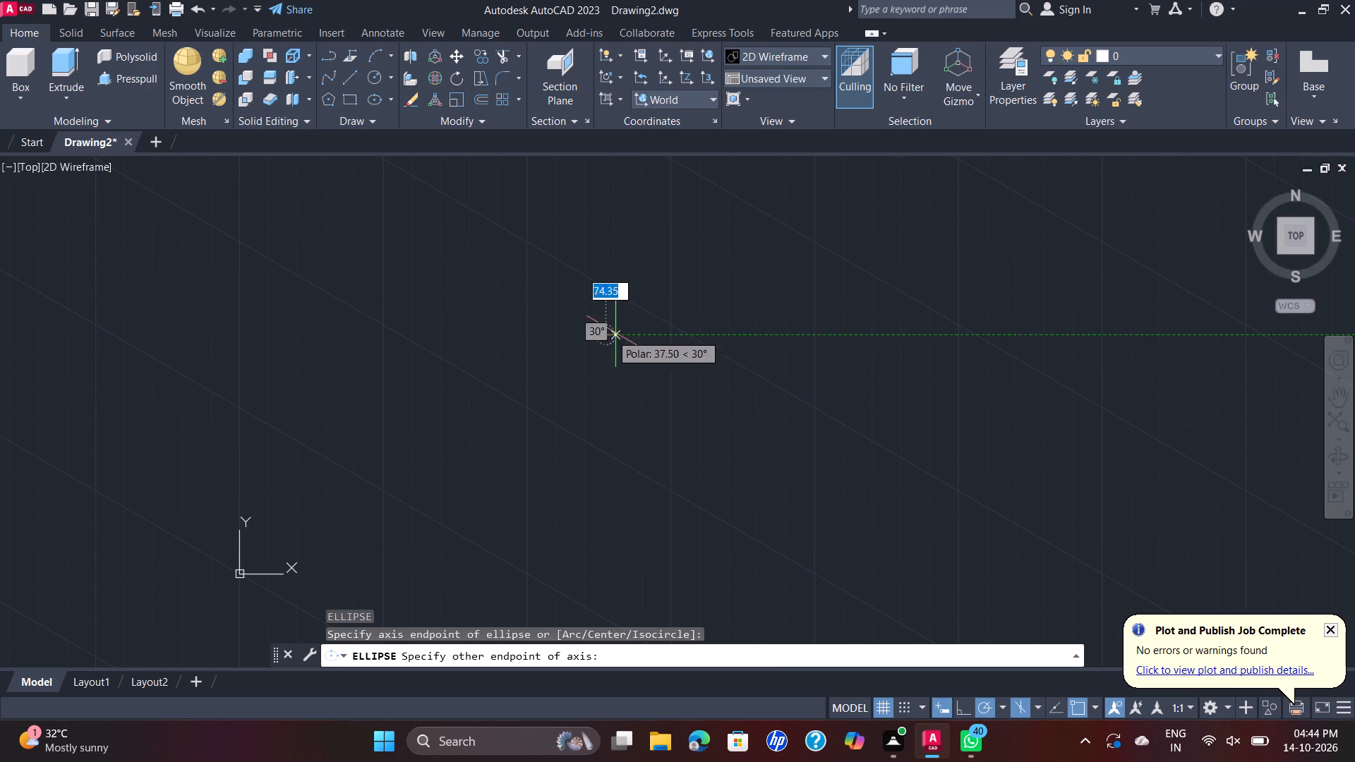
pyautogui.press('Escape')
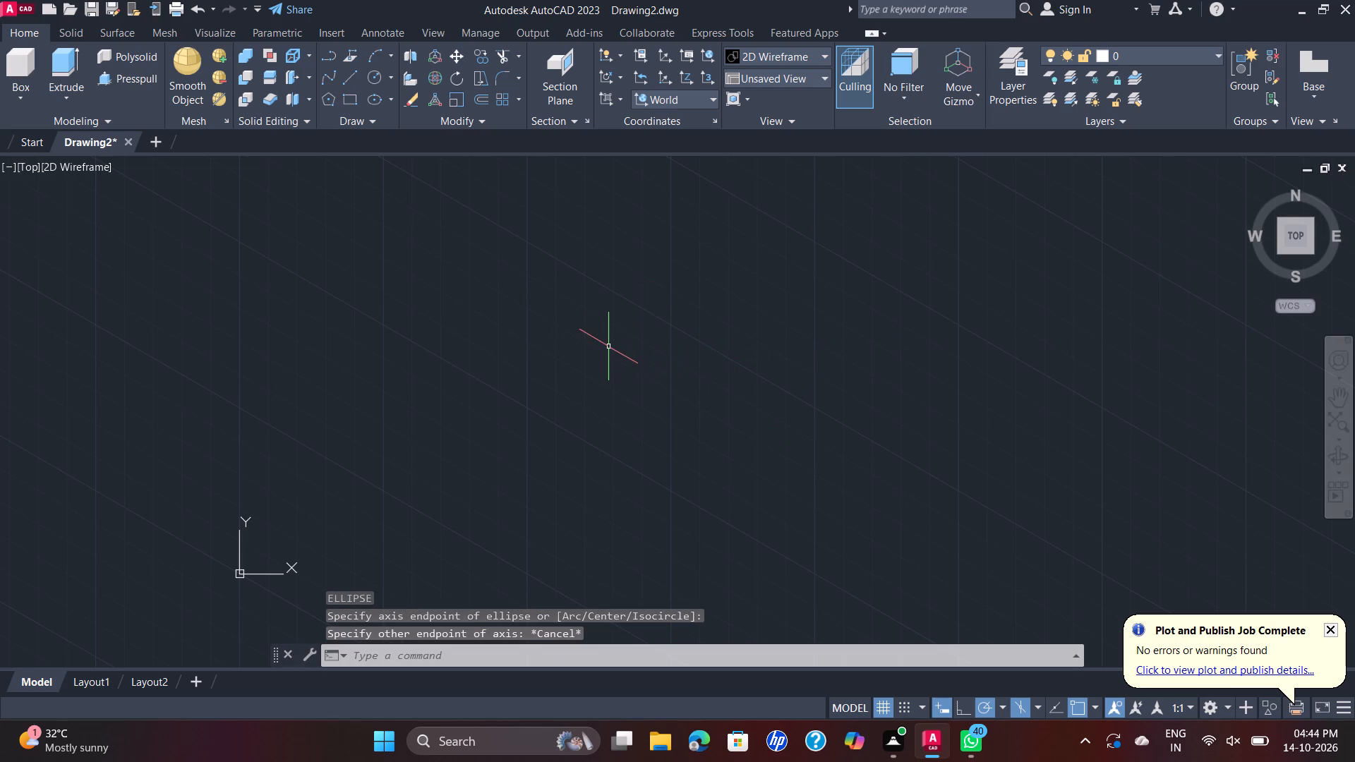
# Draw an isocircle of diameter 68 on the top isoplane, centred in the open drawing area.
pyautogui.press('space')
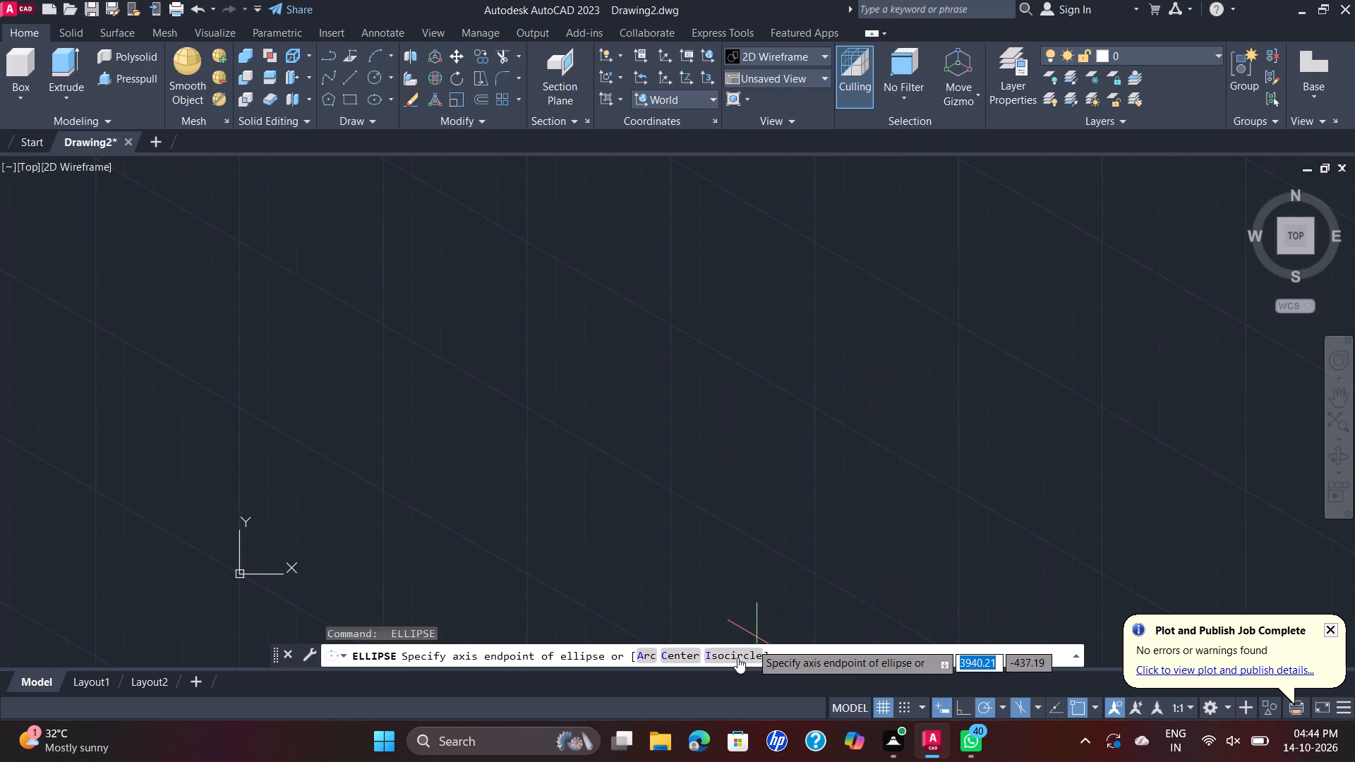
pyautogui.click(732, 656)
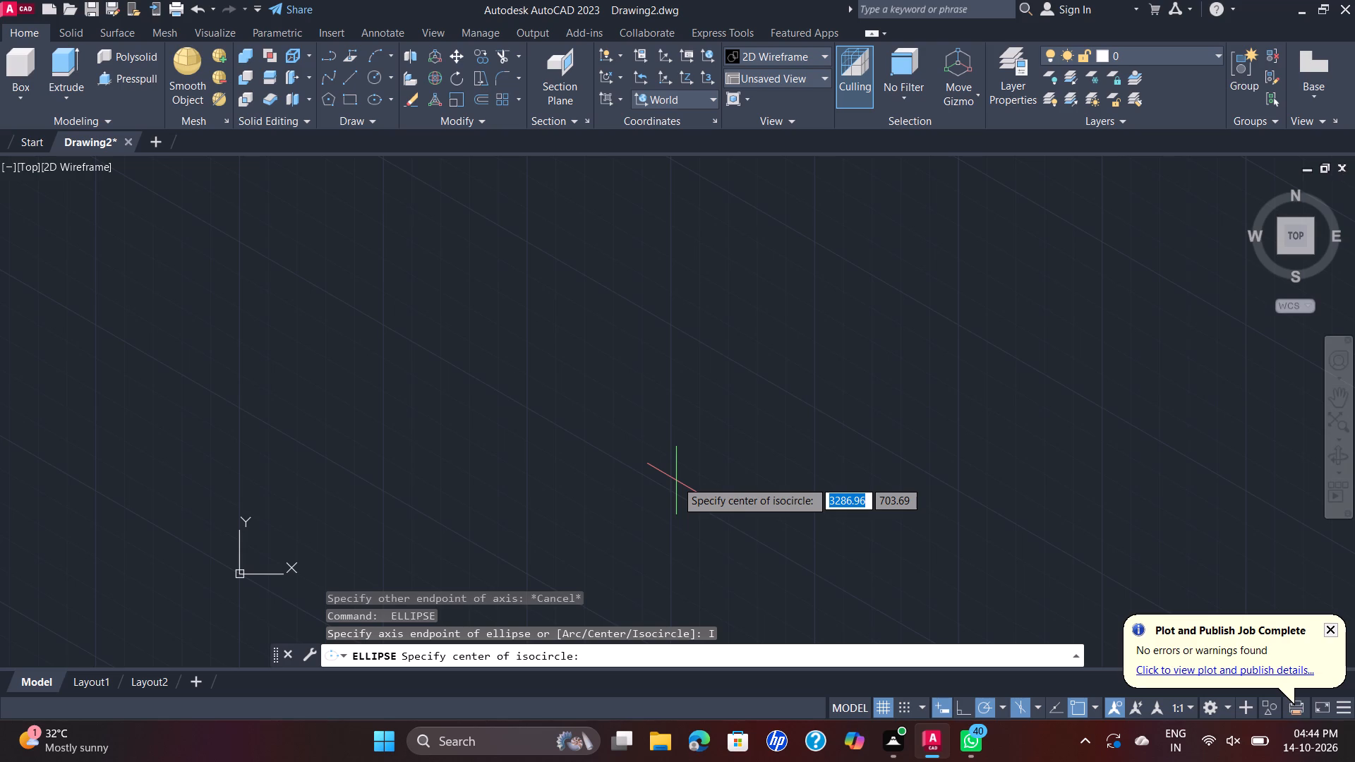
pyautogui.click(582, 433)
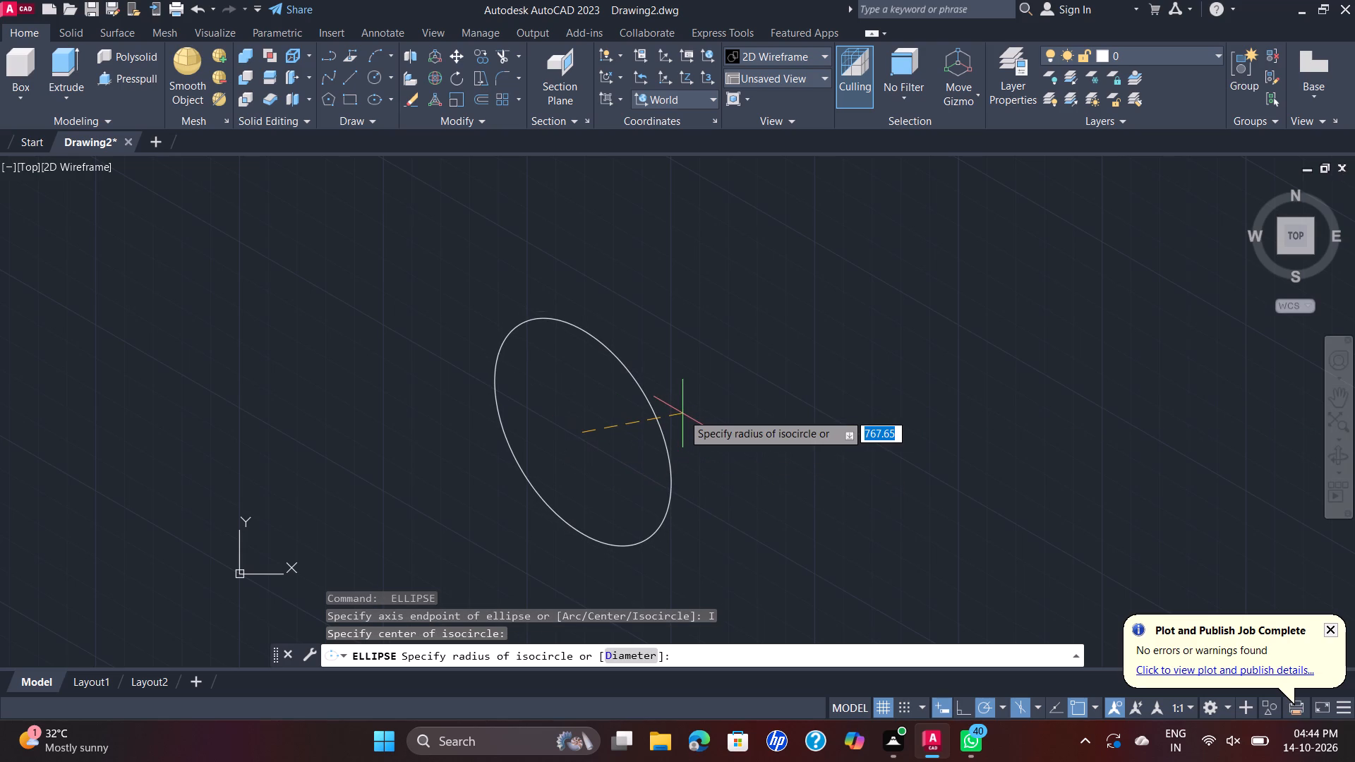
pyautogui.press('F4')
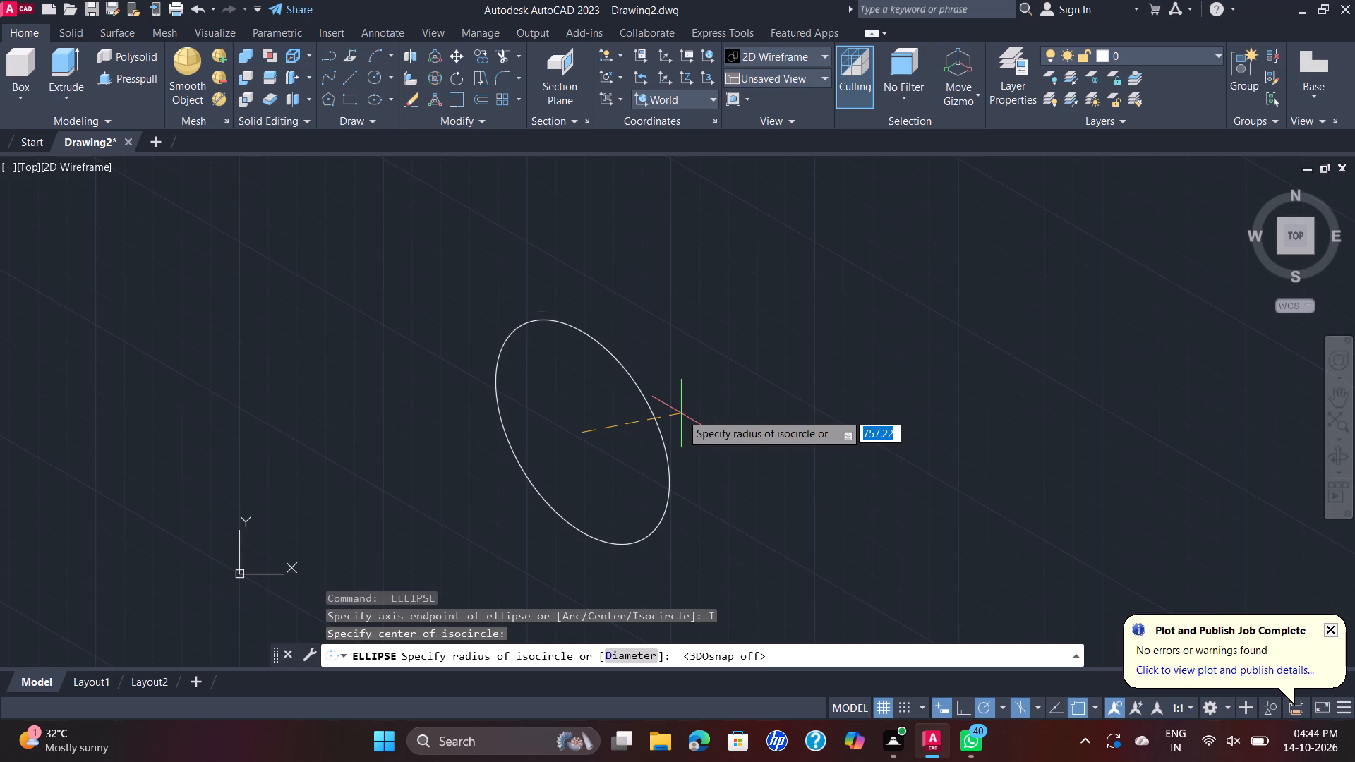
pyautogui.press('F4')
pyautogui.press('F5')
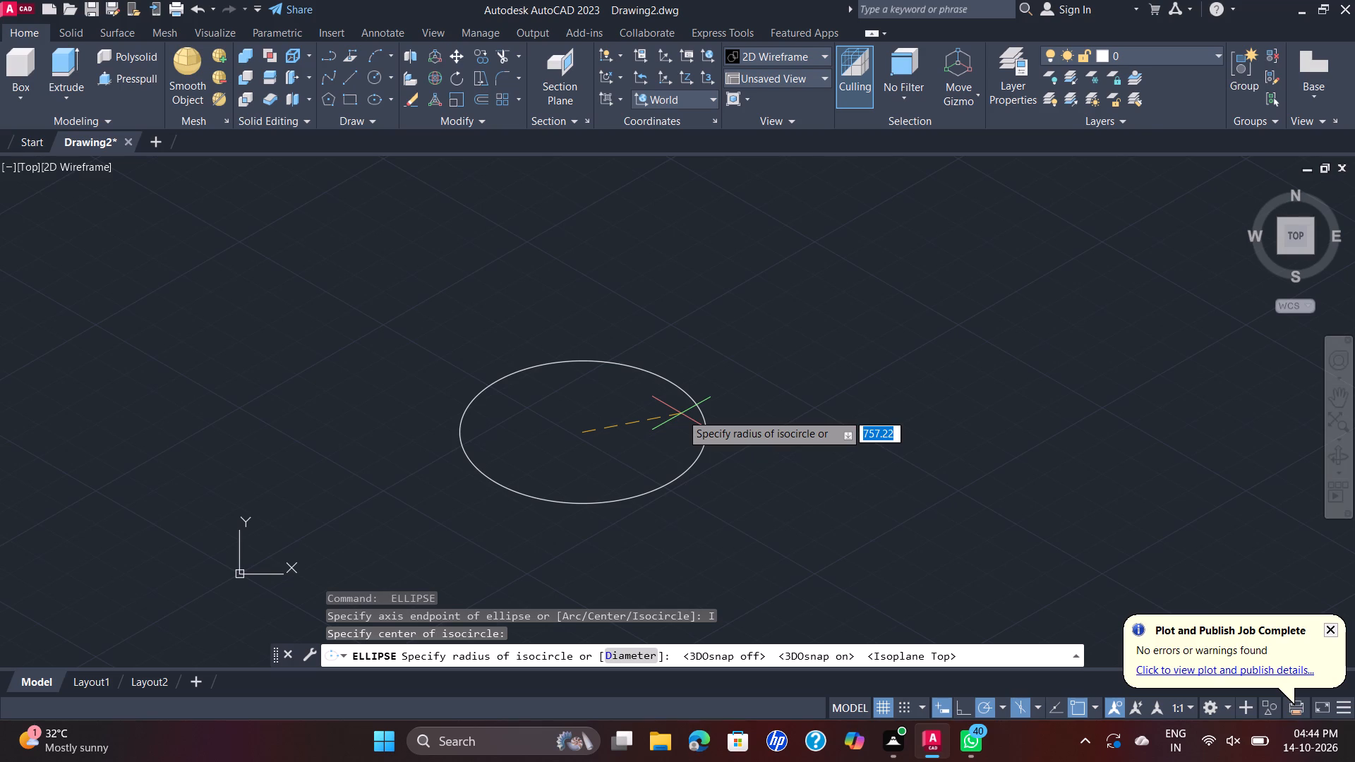
pyautogui.press('d')
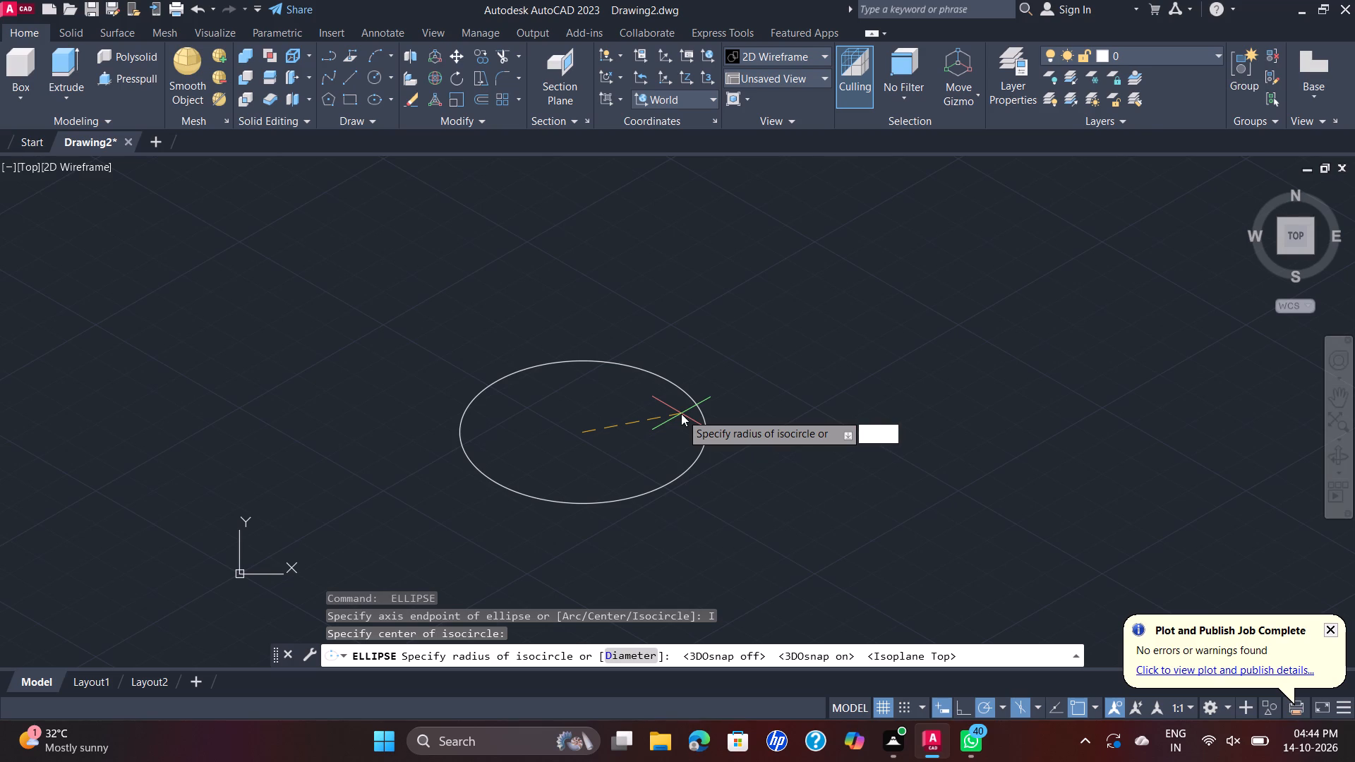
pyautogui.press('Return')
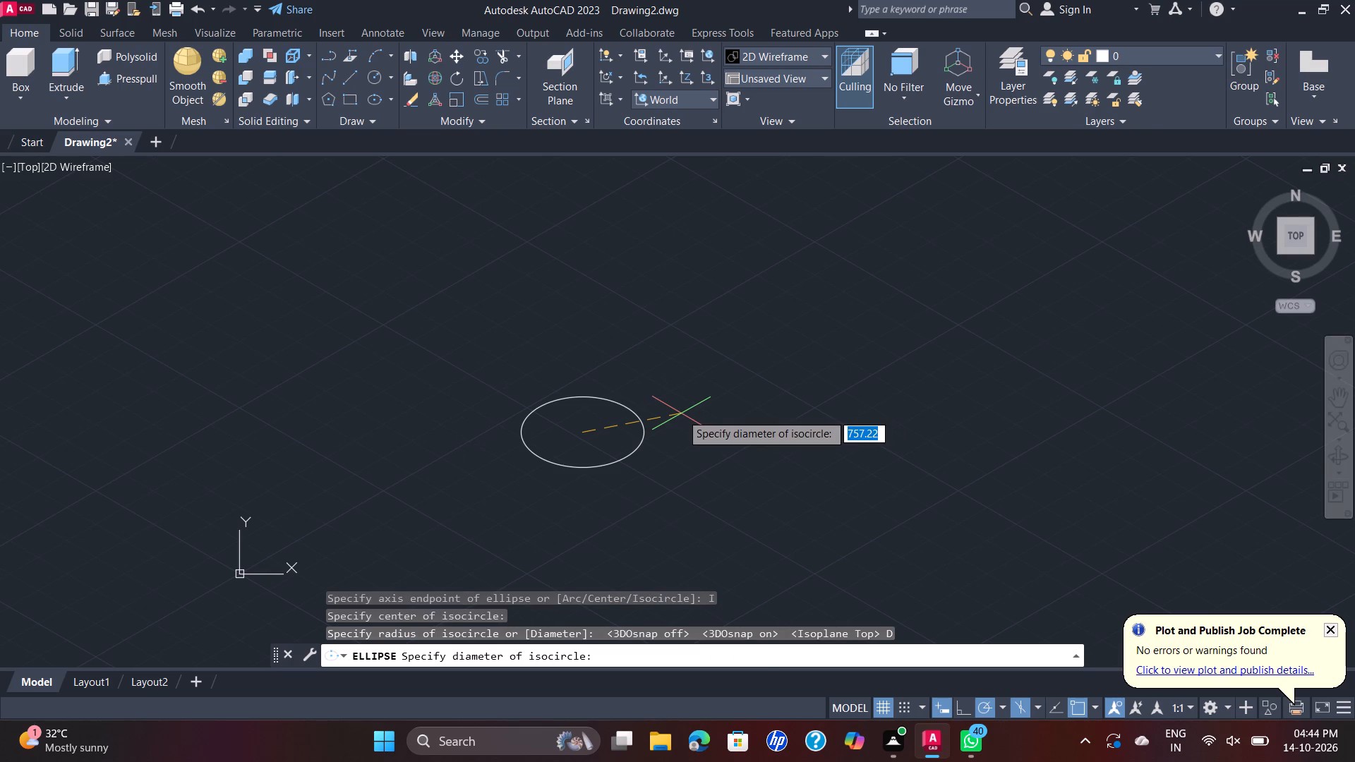
pyautogui.write('68')
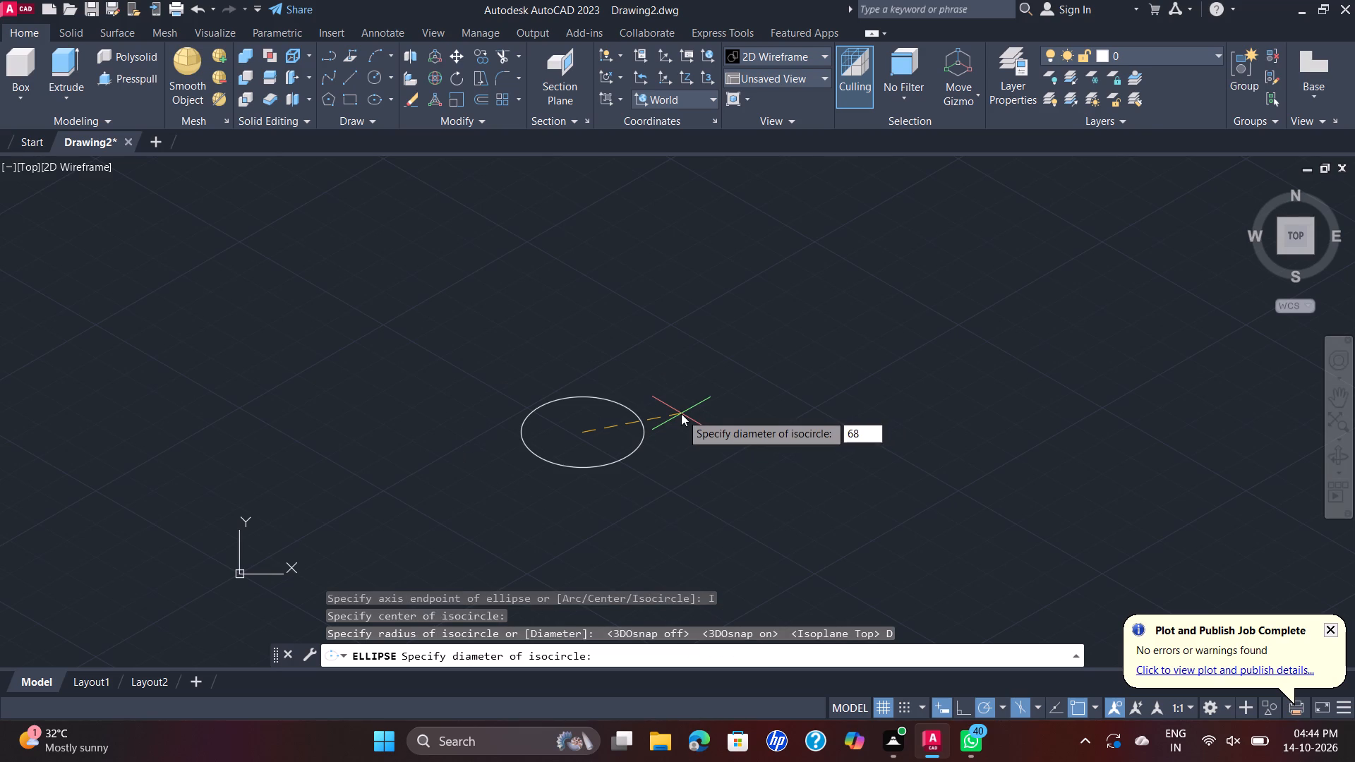
pyautogui.press('Return')
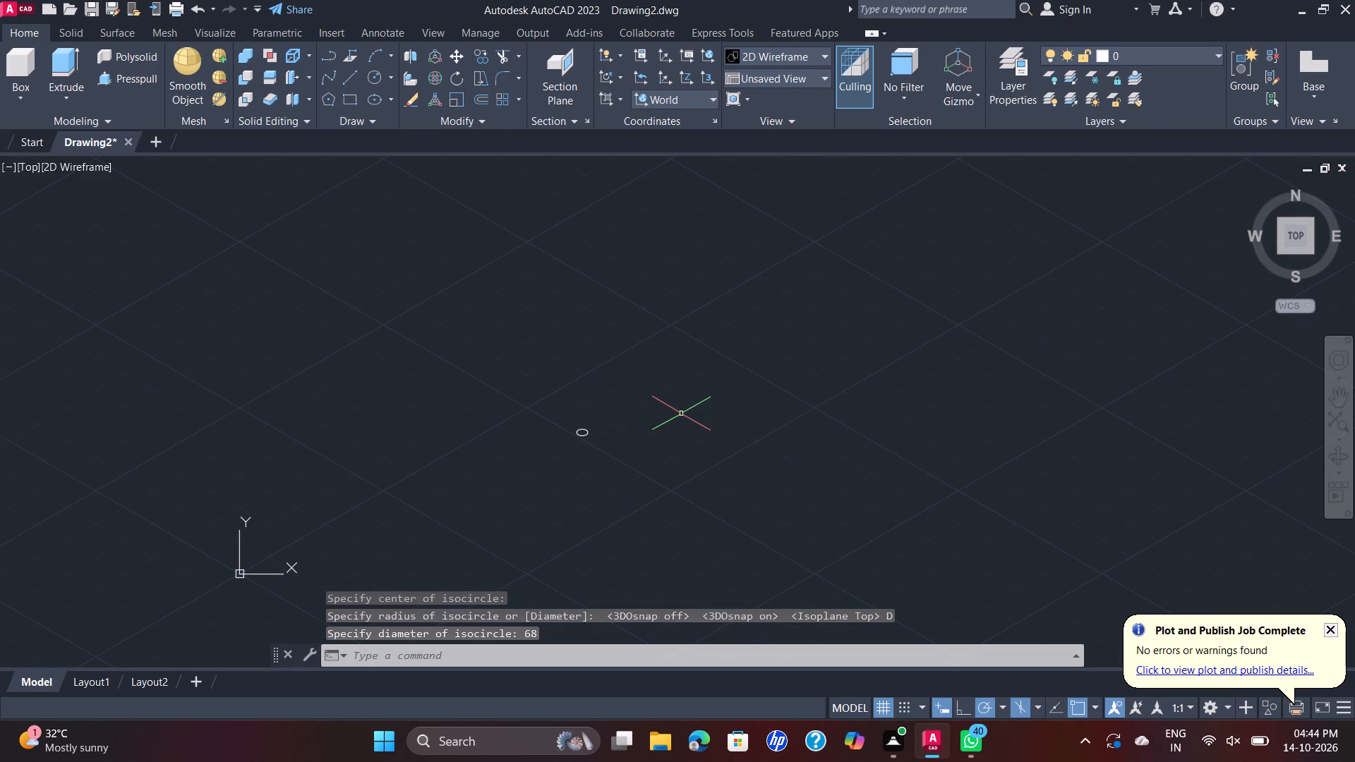
# Draw a second isocircle of diameter 52, concentric with the 68-diameter isocircle.
pyautogui.scroll(7, 590, 434)
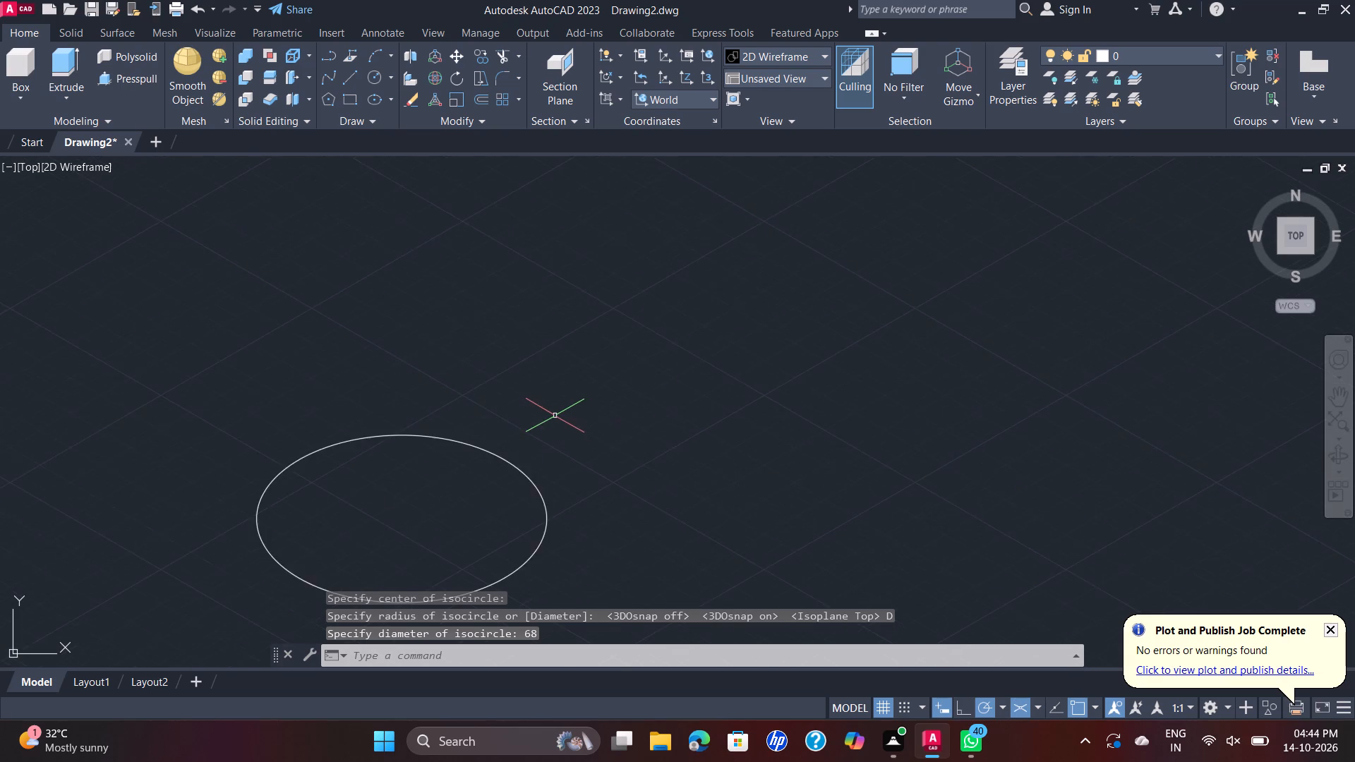
pyautogui.moveTo(554, 416); pyautogui.dragTo(681, 346, button='middle')
pyautogui.scroll(1, 632, 346)
pyautogui.scroll(-1, 632, 346)
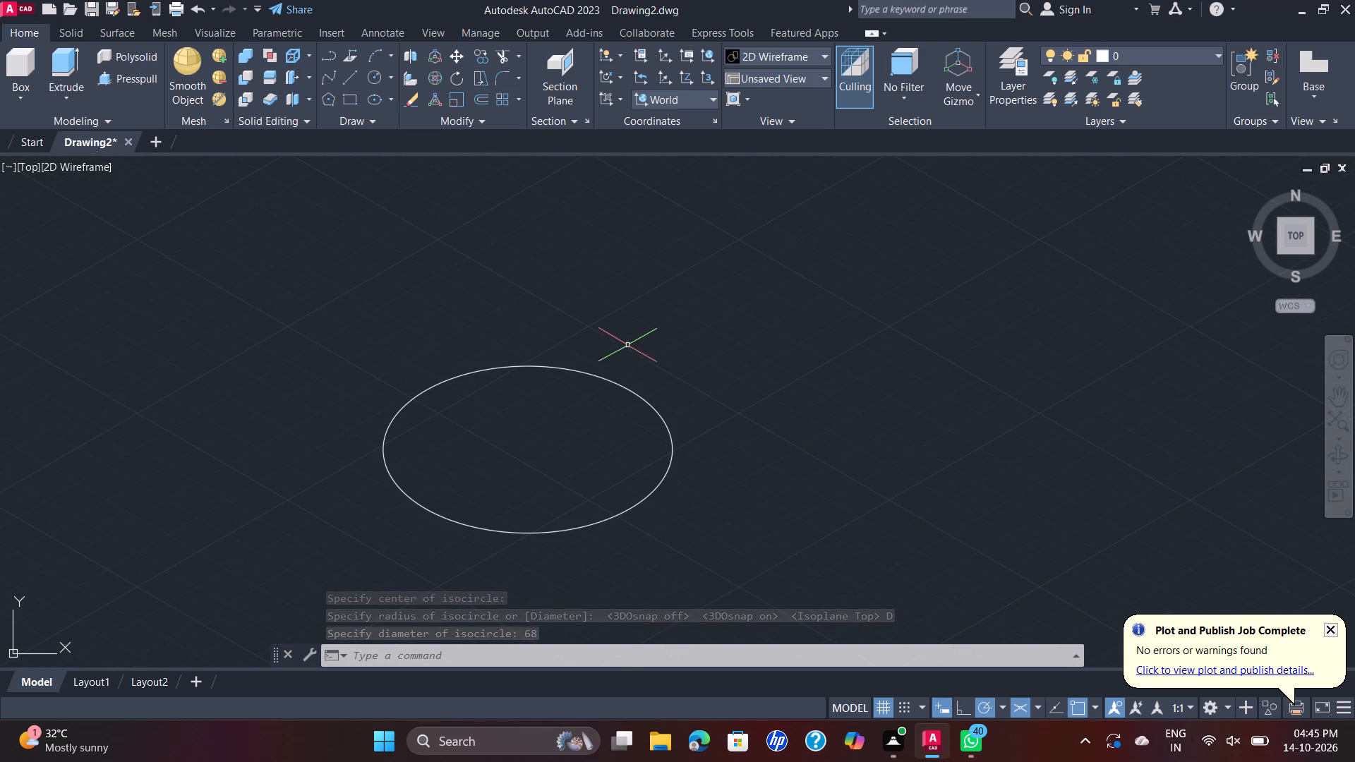
pyautogui.press('space')
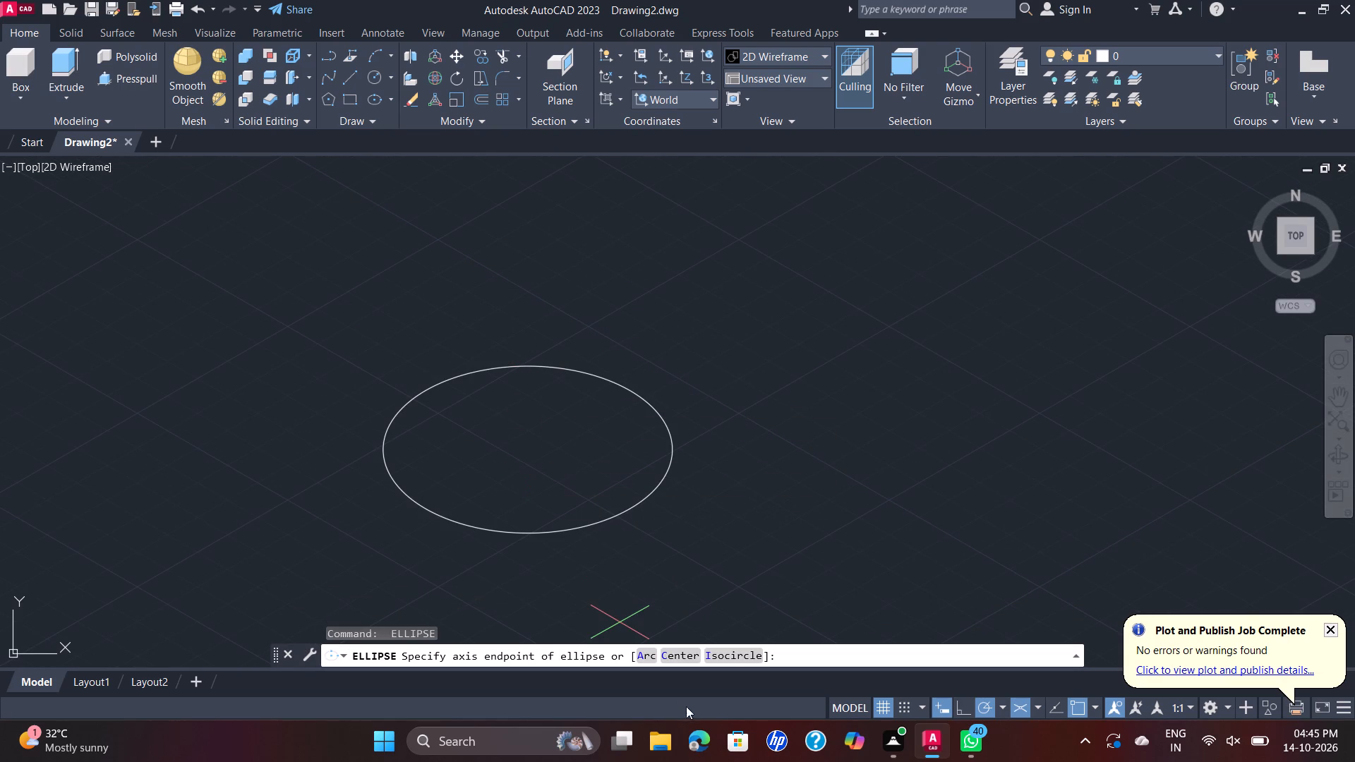
pyautogui.click(745, 650)
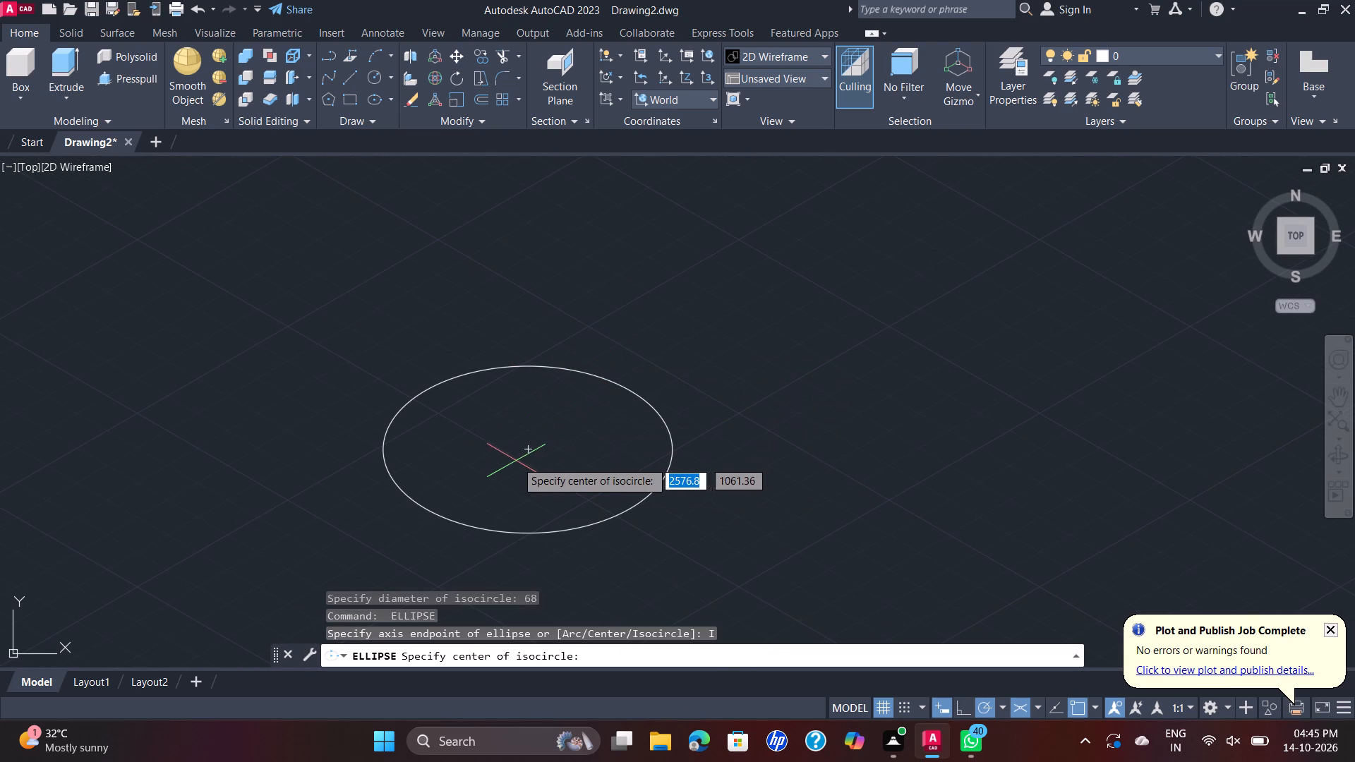
pyautogui.click(525, 453)
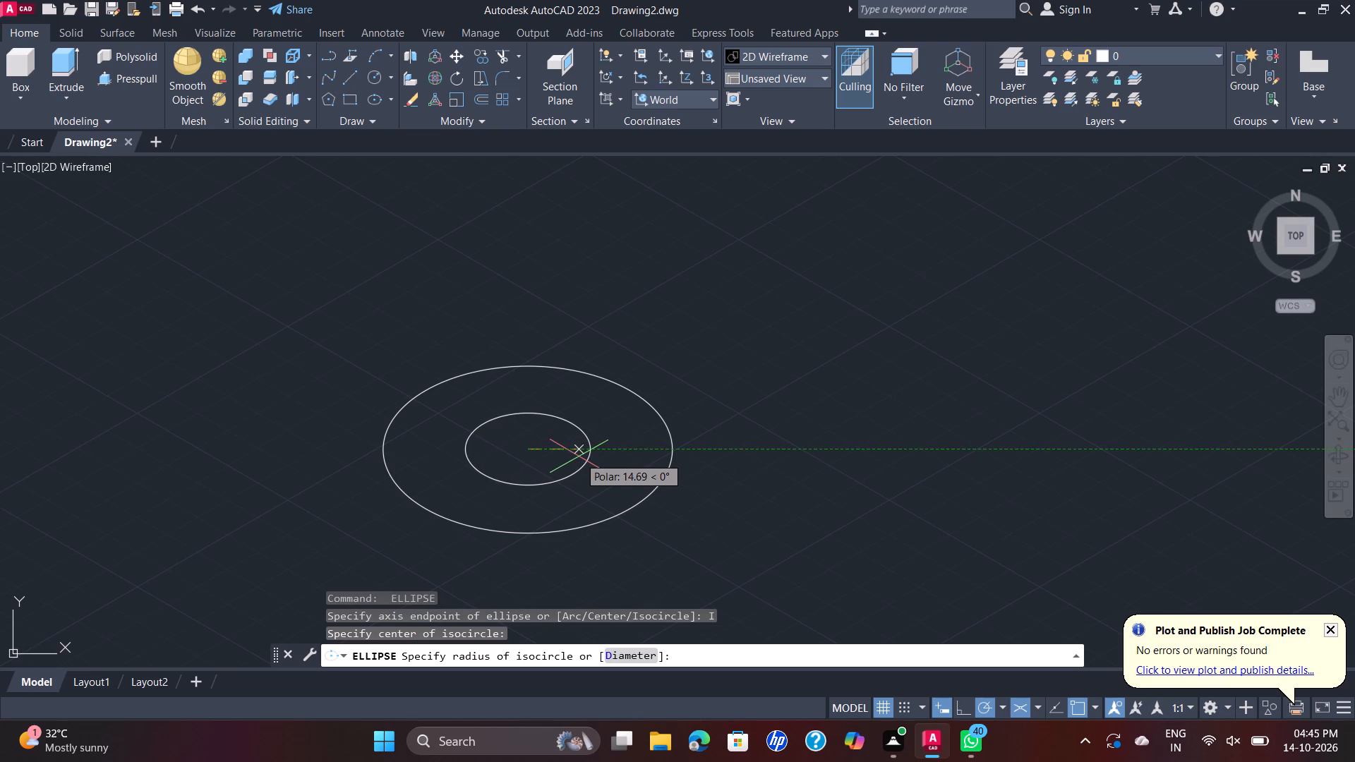
pyautogui.press('d')
pyautogui.press('Return')
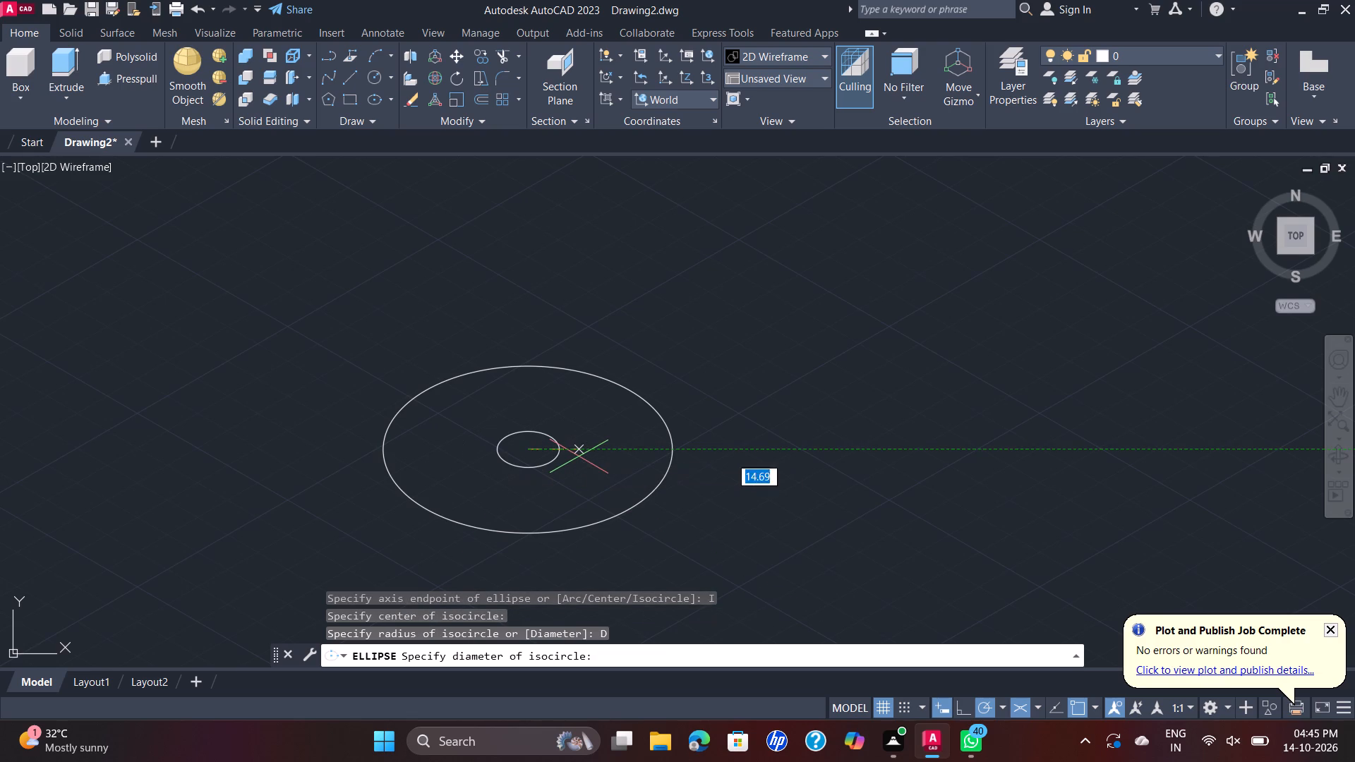
pyautogui.write('52')
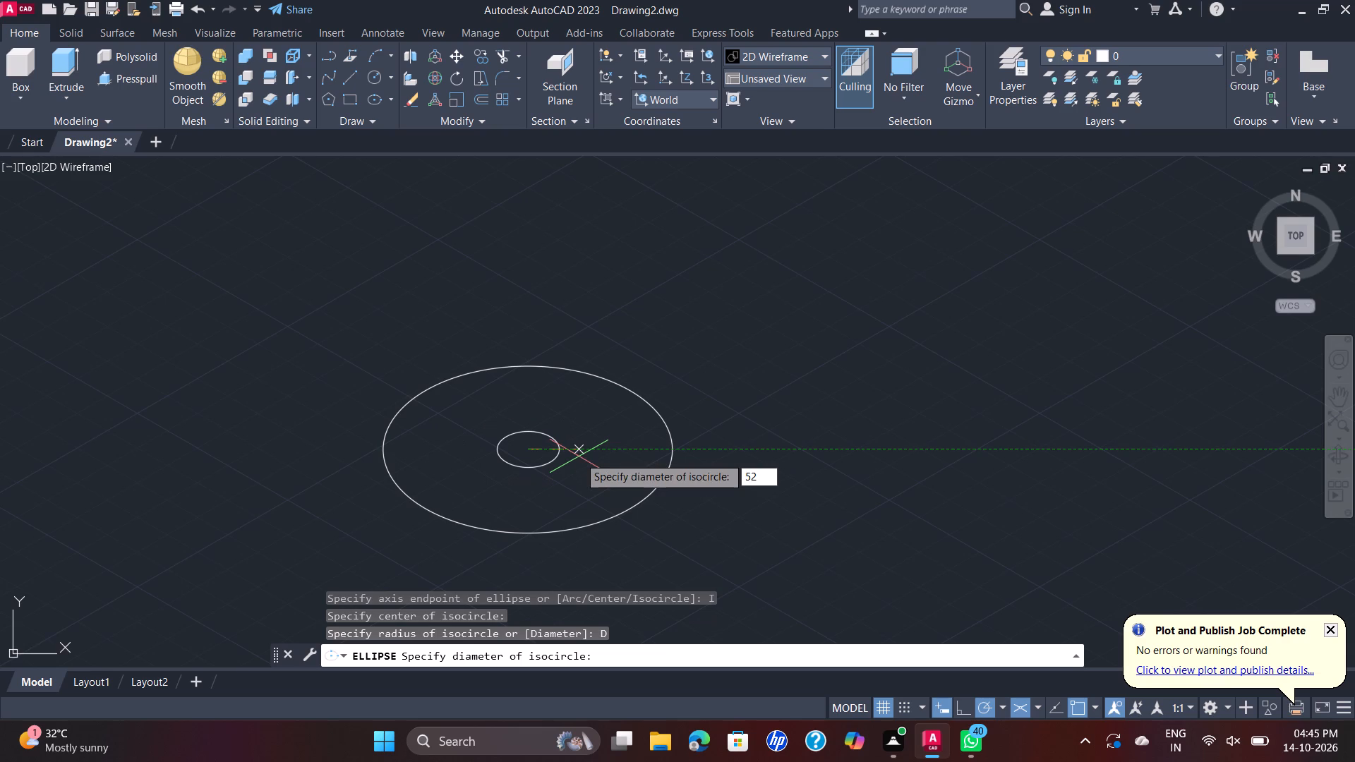
pyautogui.press('Return')
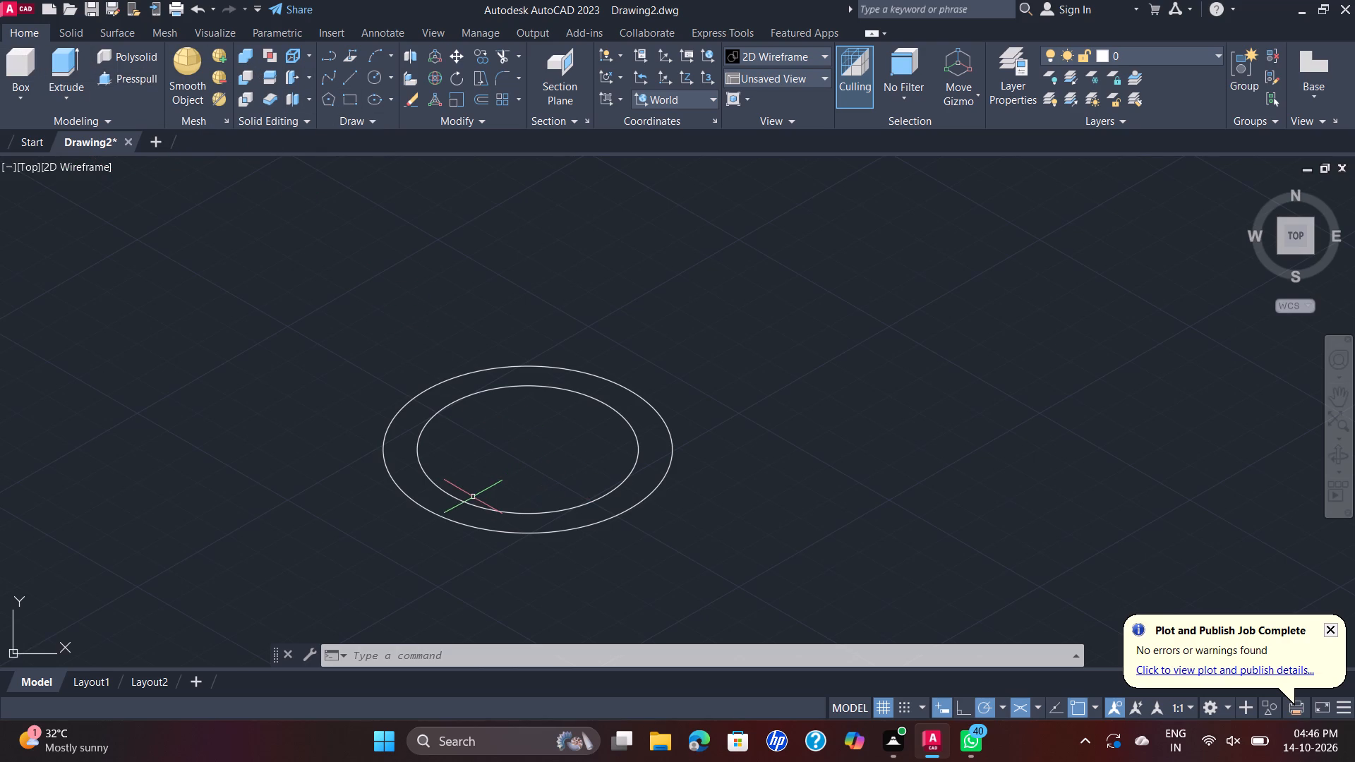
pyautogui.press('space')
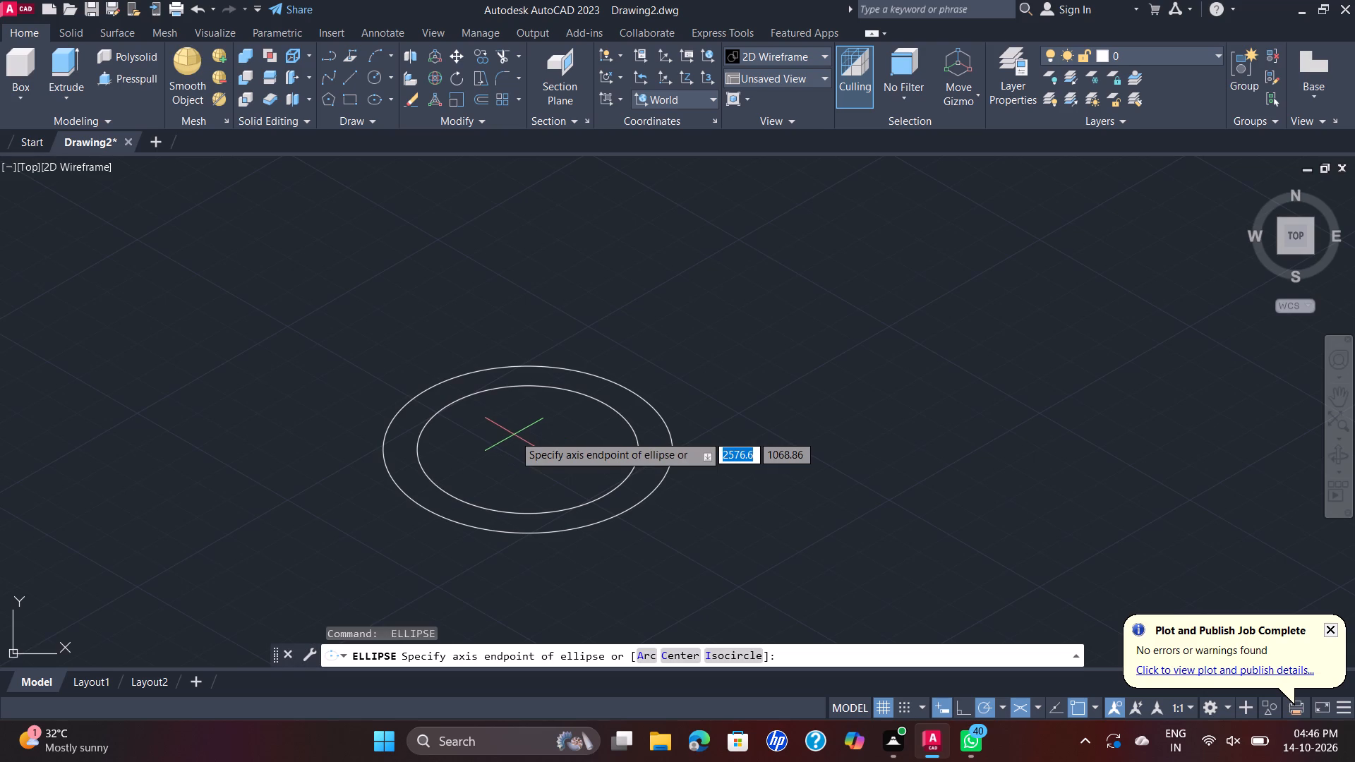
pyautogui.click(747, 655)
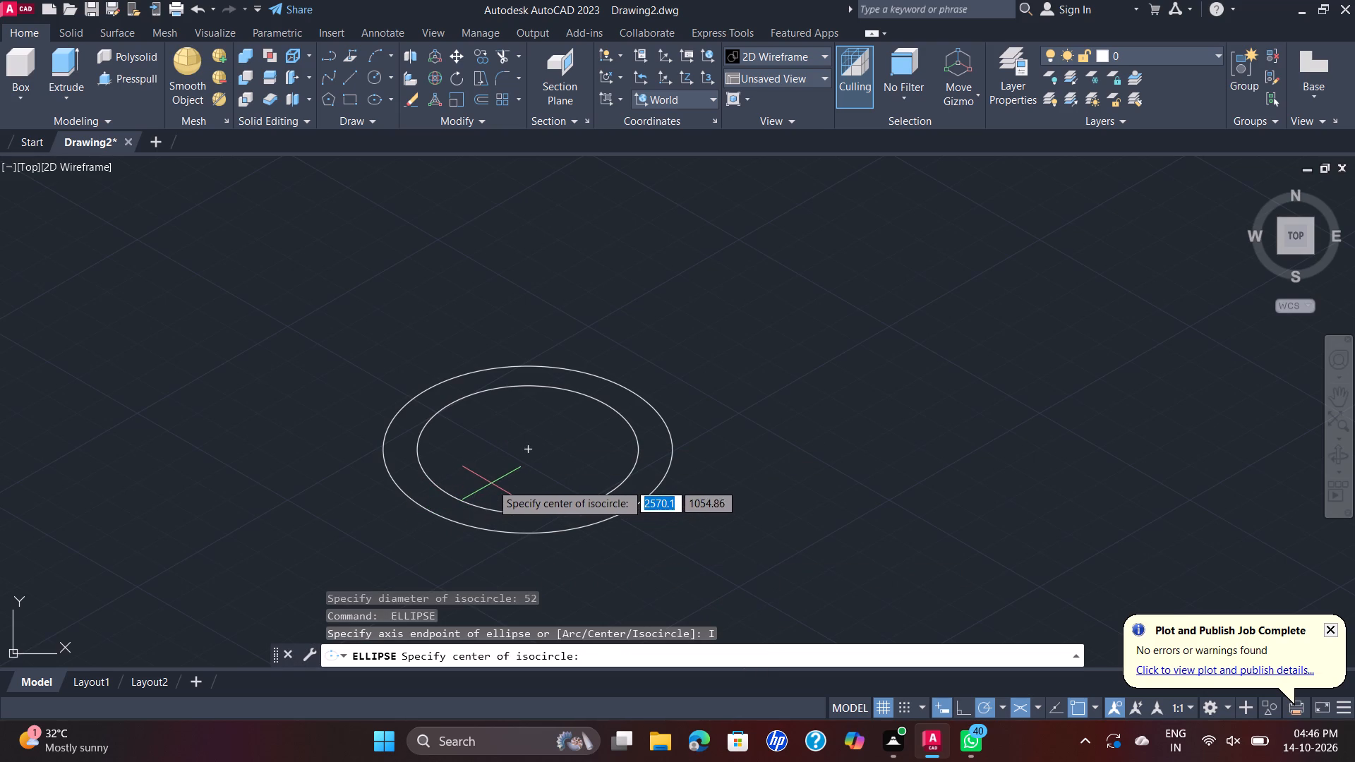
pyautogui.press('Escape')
# Draw a line from the isocircles' common centre at 210°, ending just beyond the outer isocircle.
pyautogui.press('l')
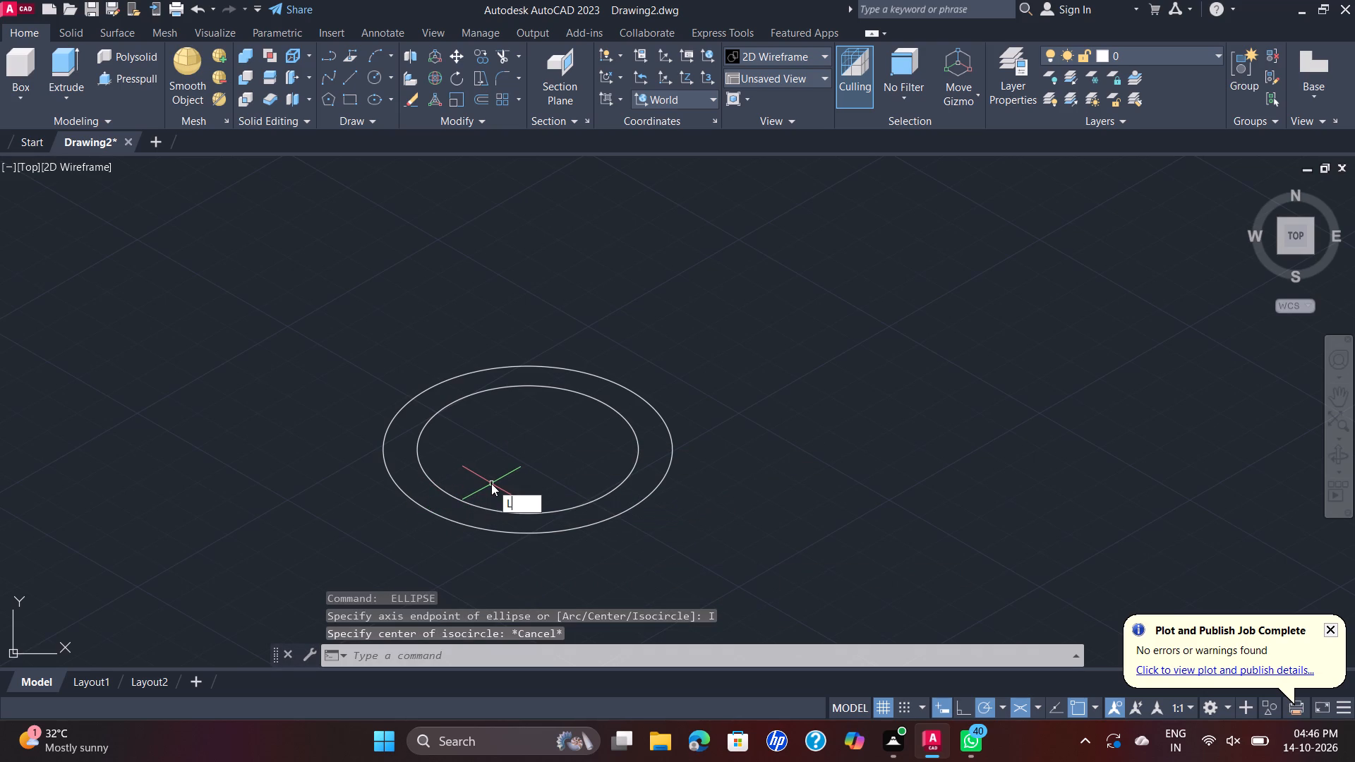
pyautogui.press('Return')
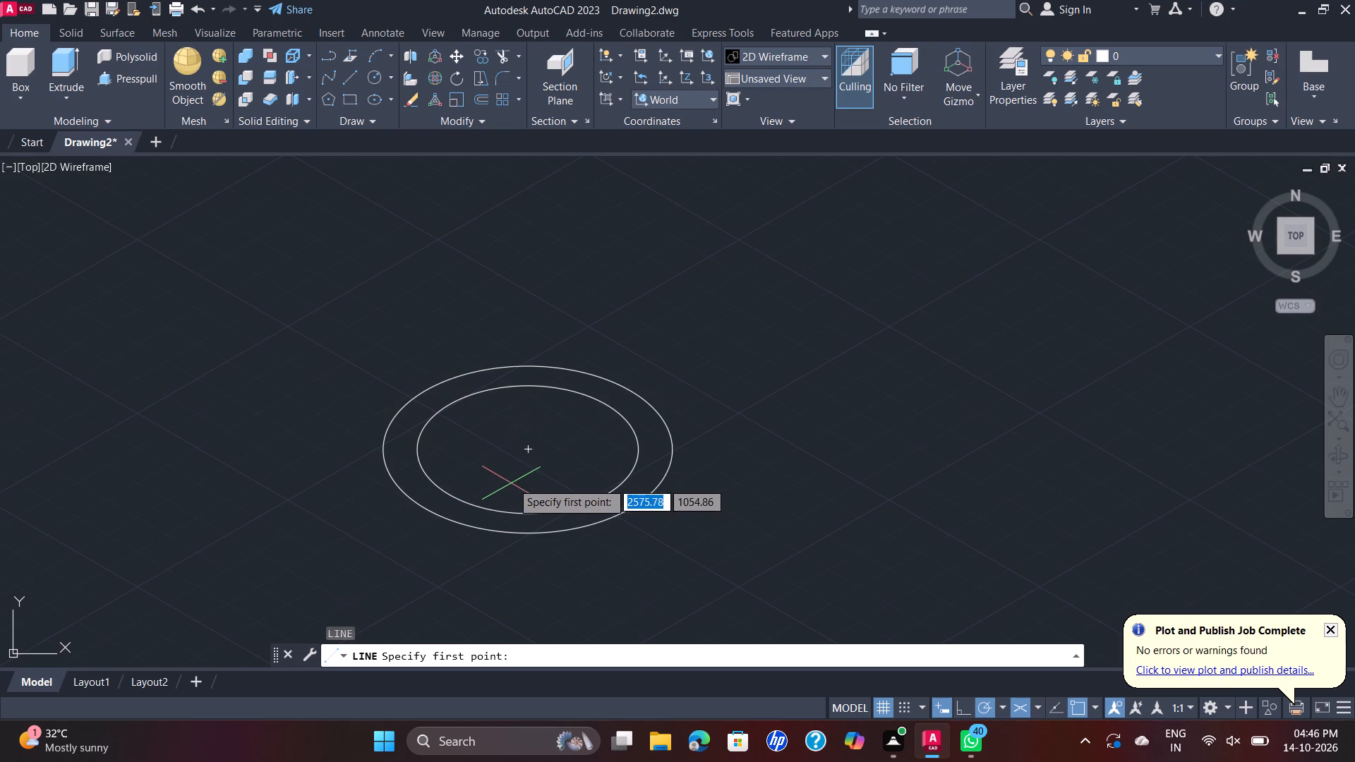
pyautogui.click(533, 452)
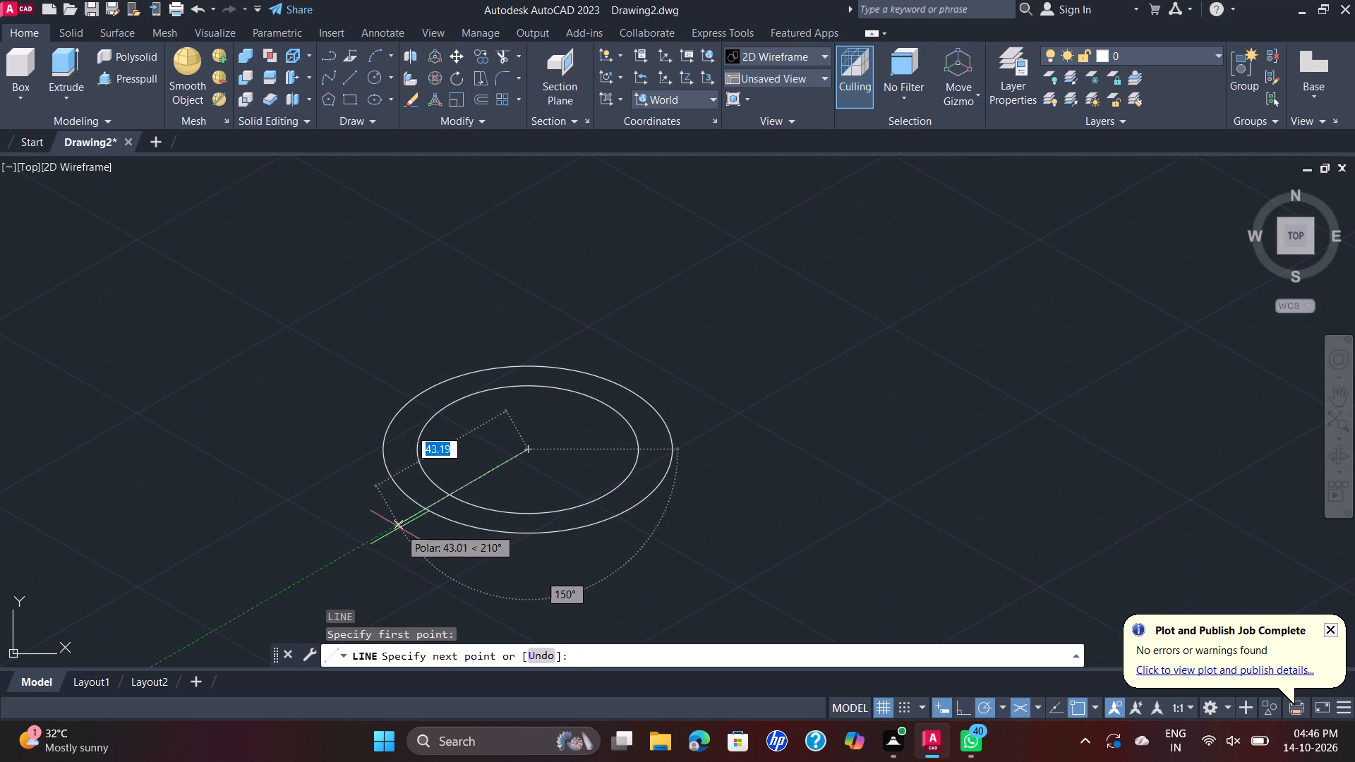
pyautogui.click(384, 538)
pyautogui.press('Escape')
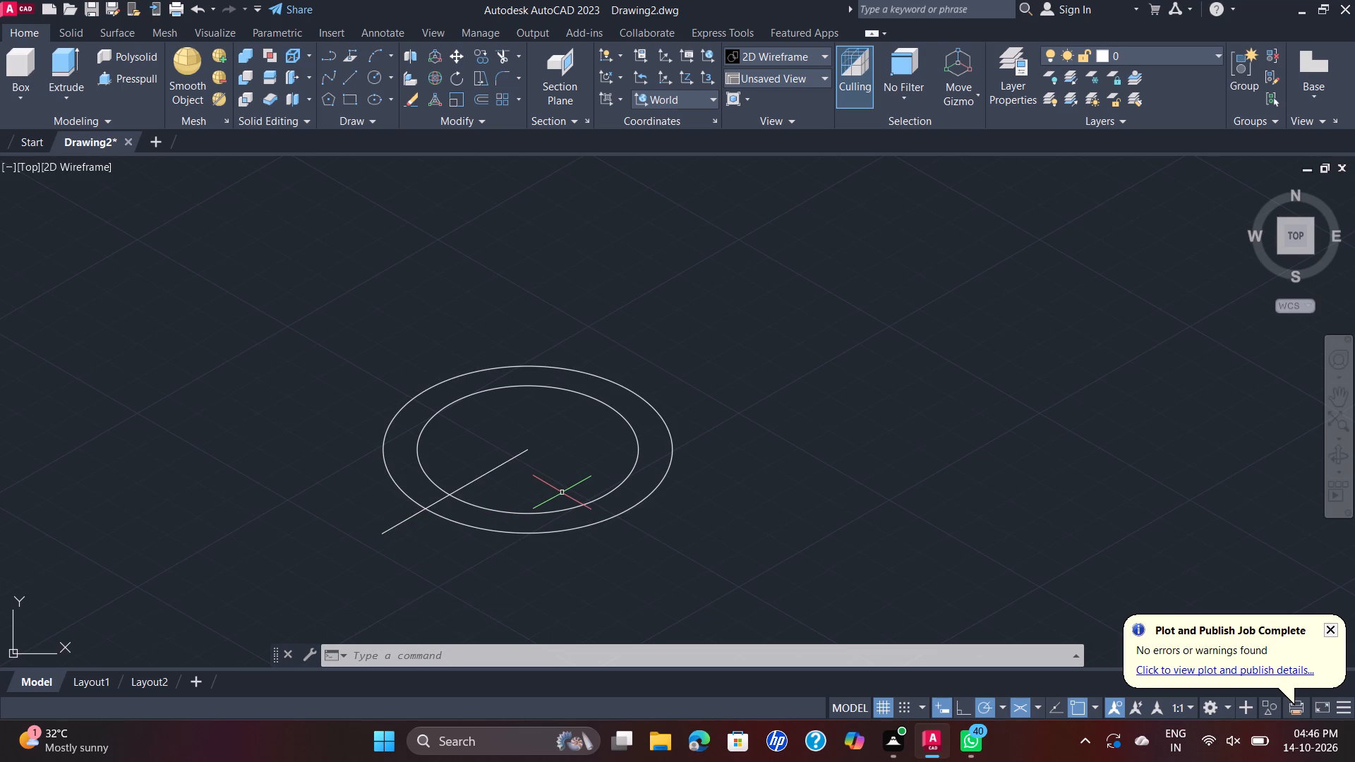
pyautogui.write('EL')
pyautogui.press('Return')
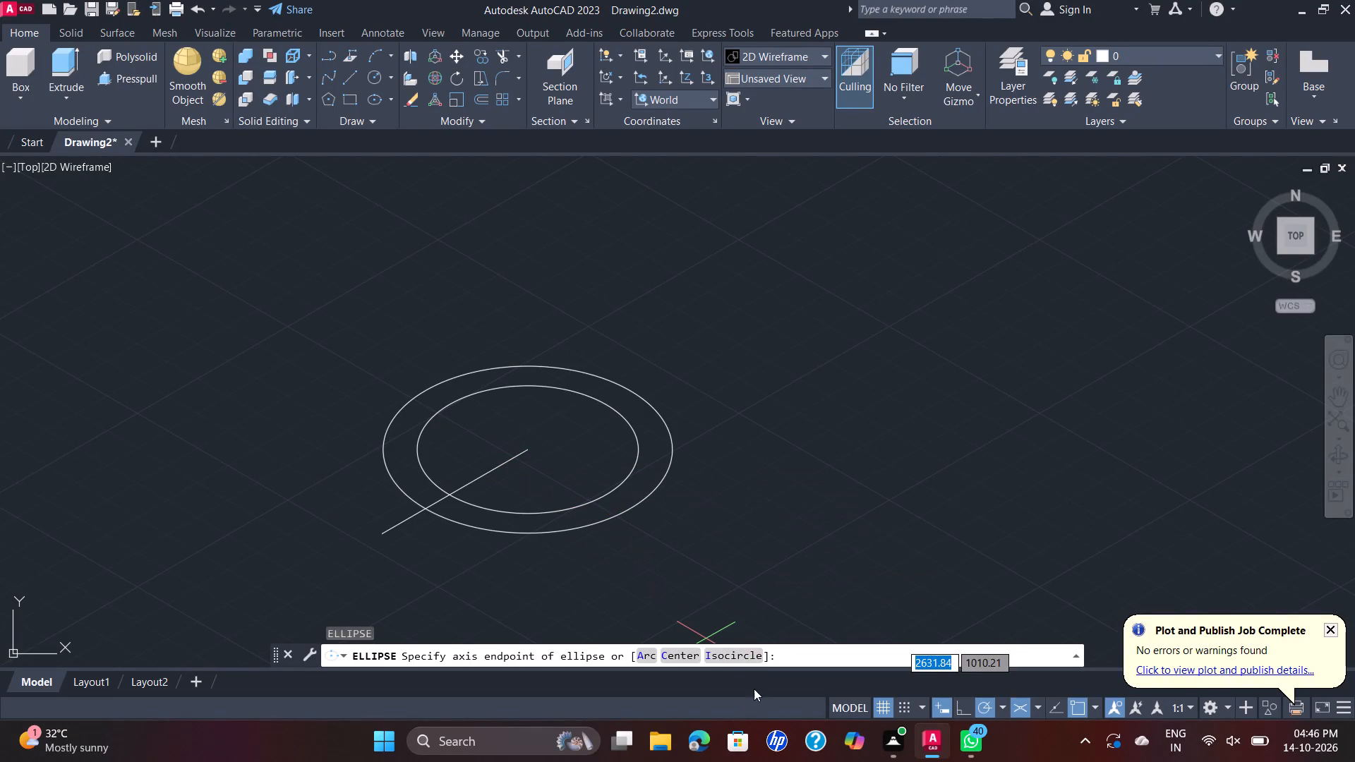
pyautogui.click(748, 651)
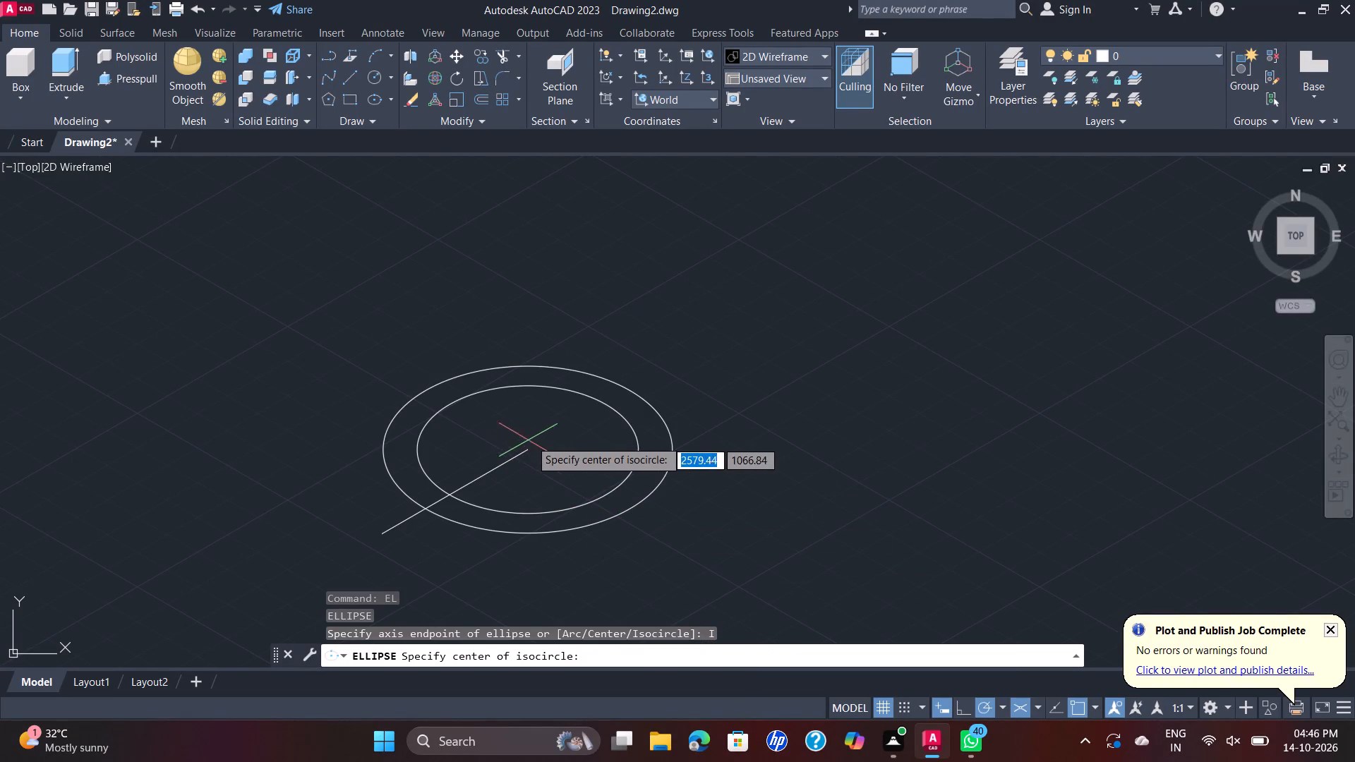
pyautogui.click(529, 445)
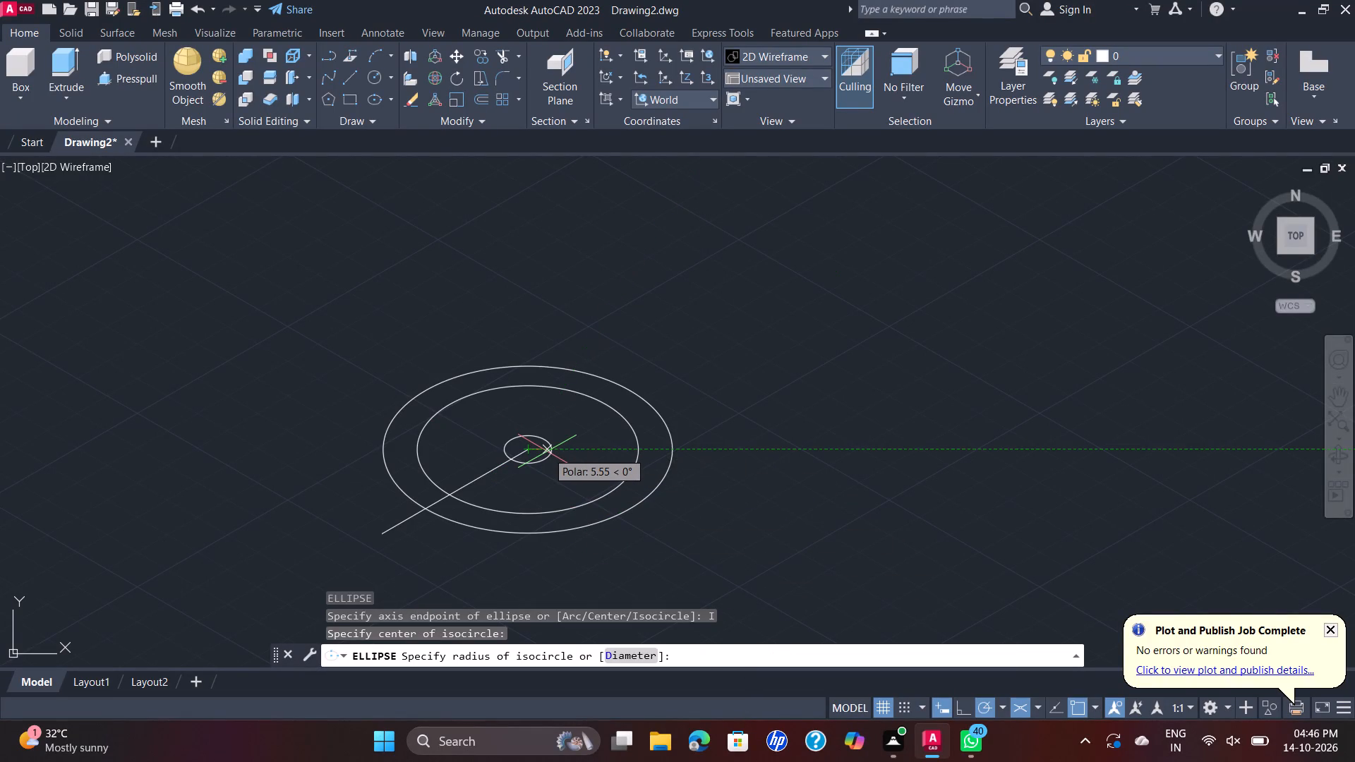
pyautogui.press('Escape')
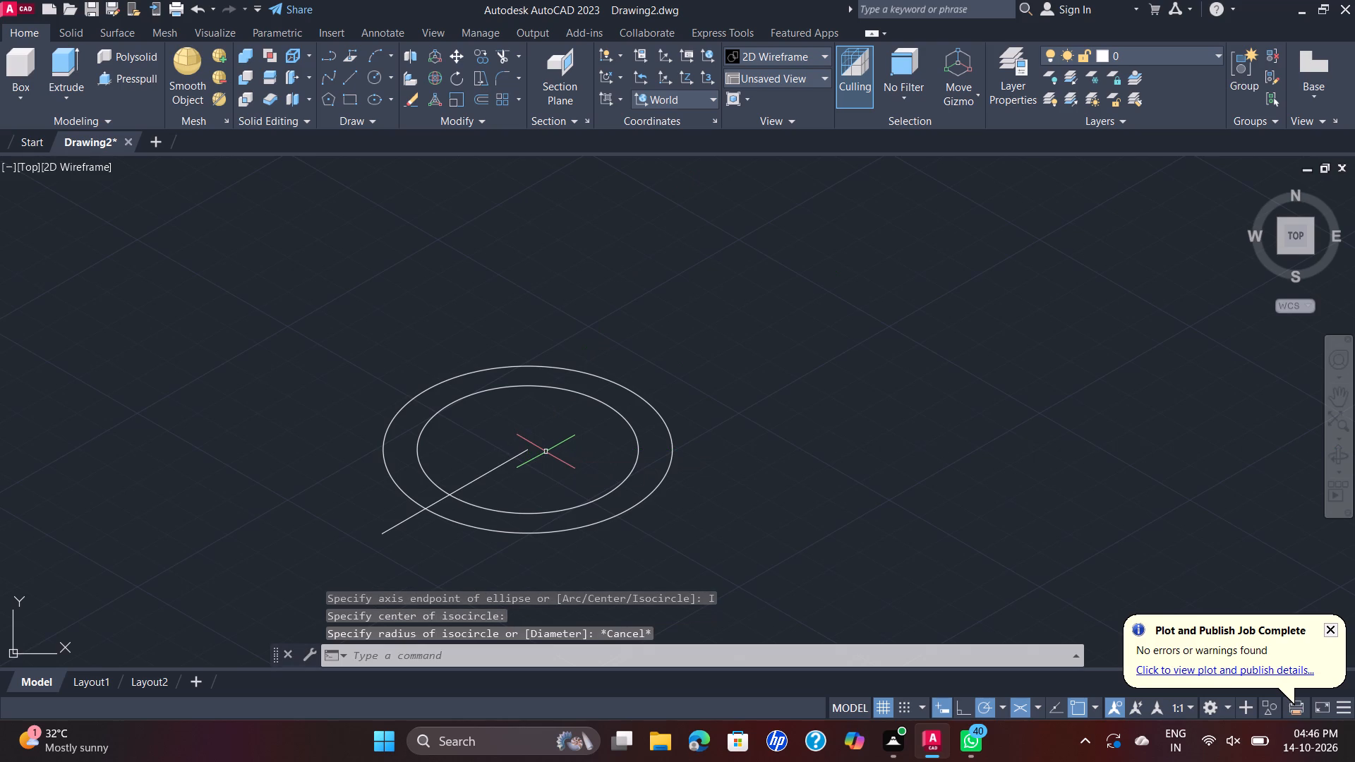
# Draw an isocircle of diameter 8 centred where the 210° line crosses the 52-diameter isocircle.
pyautogui.press('space')
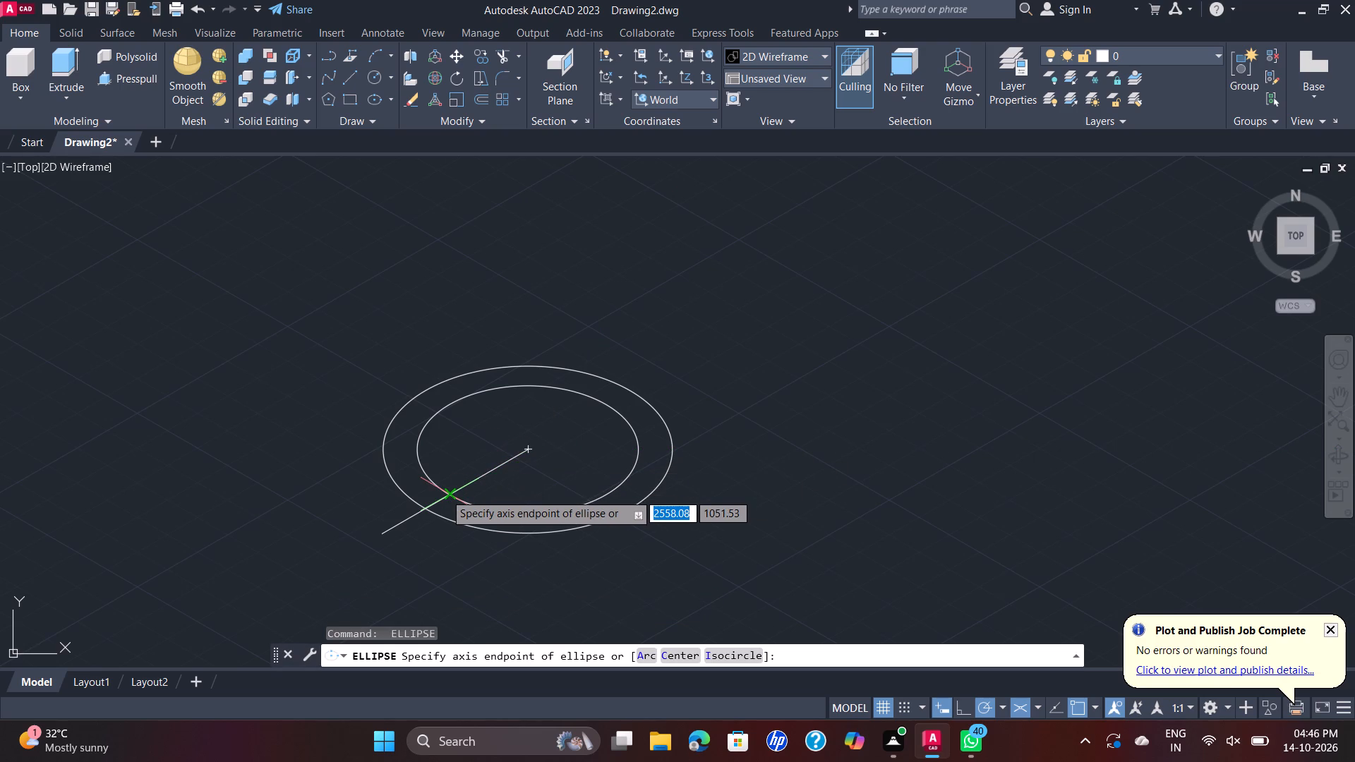
pyautogui.click(714, 657)
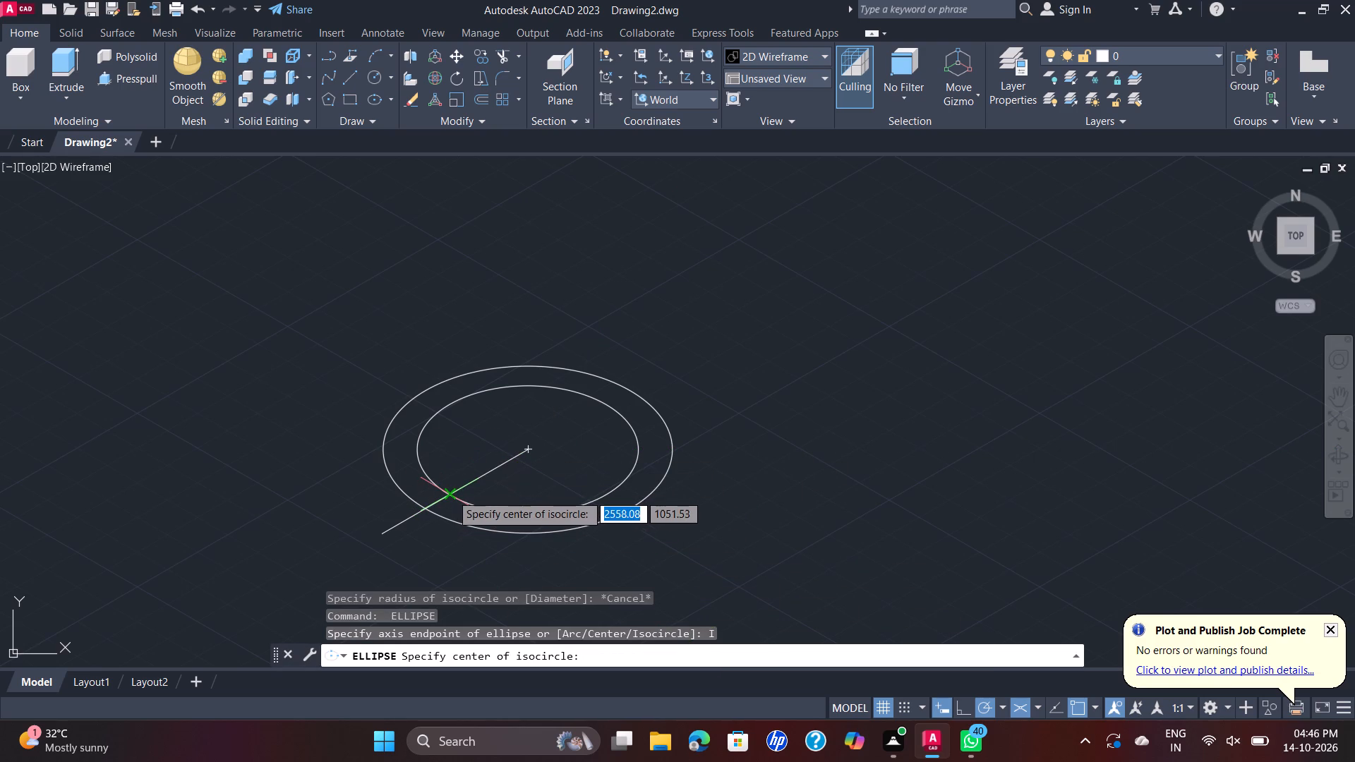
pyautogui.click(451, 494)
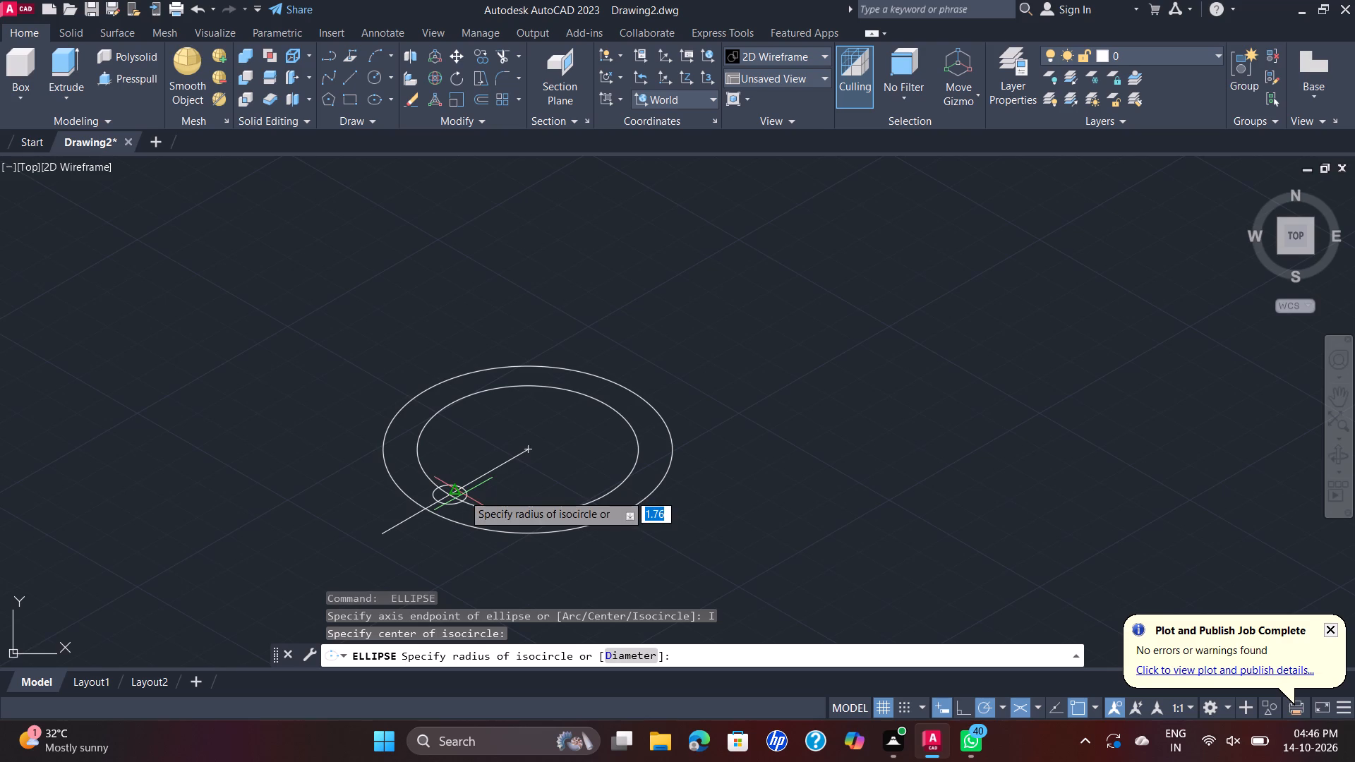
pyautogui.press('d')
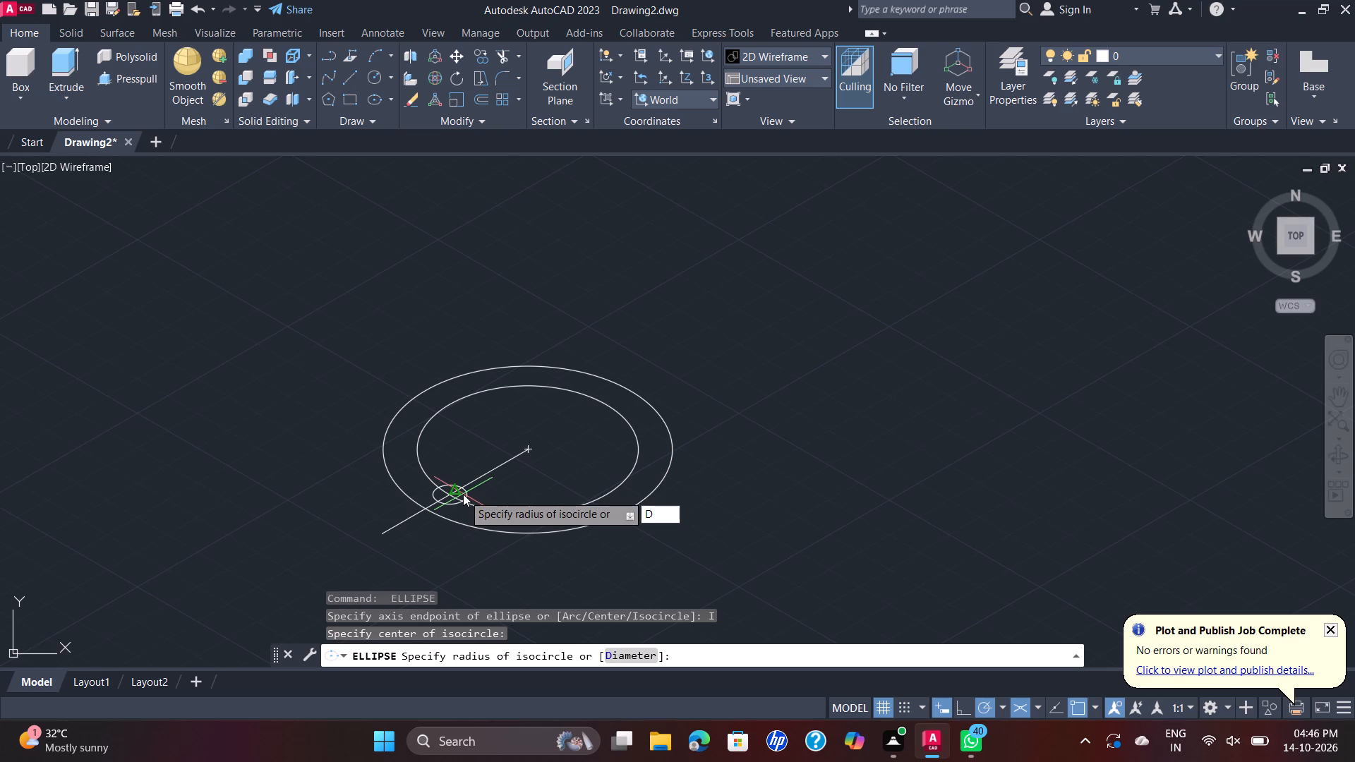
pyautogui.press('Return')
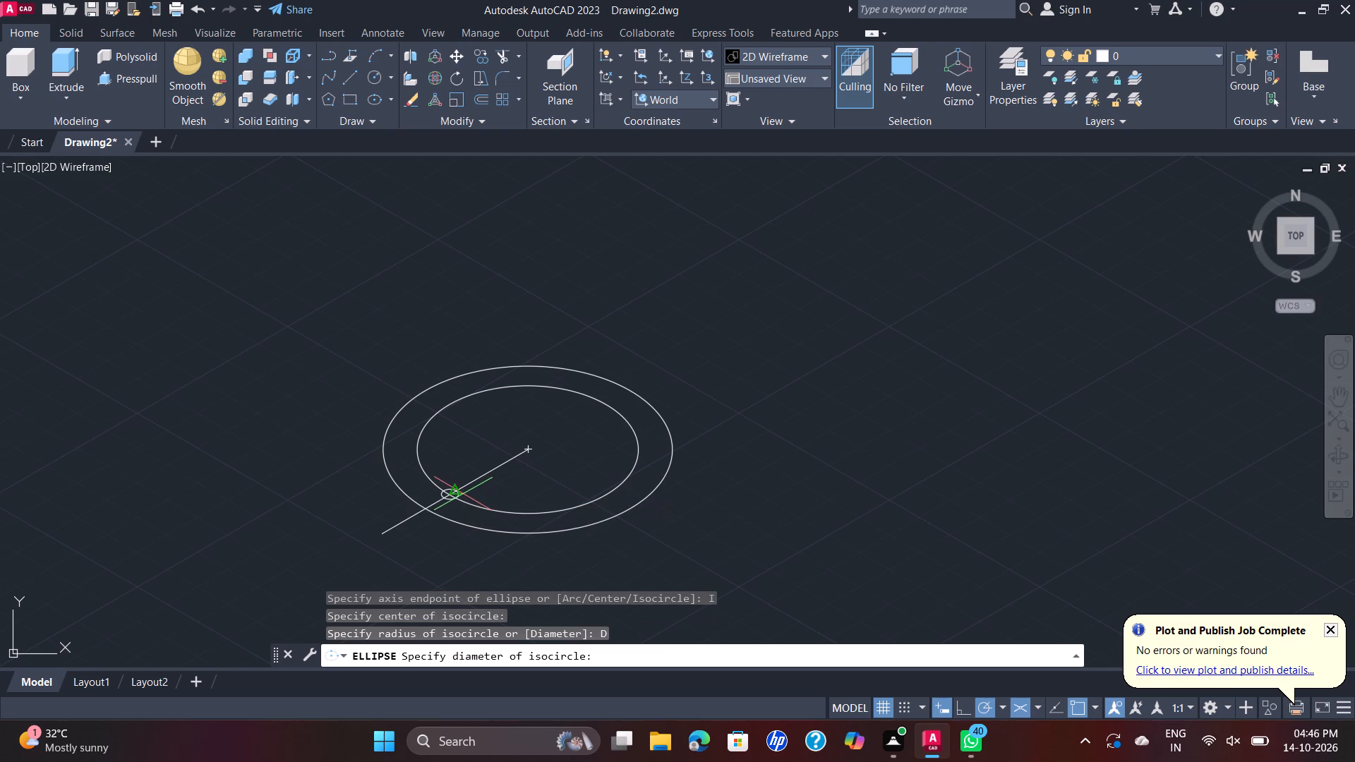
pyautogui.press('8')
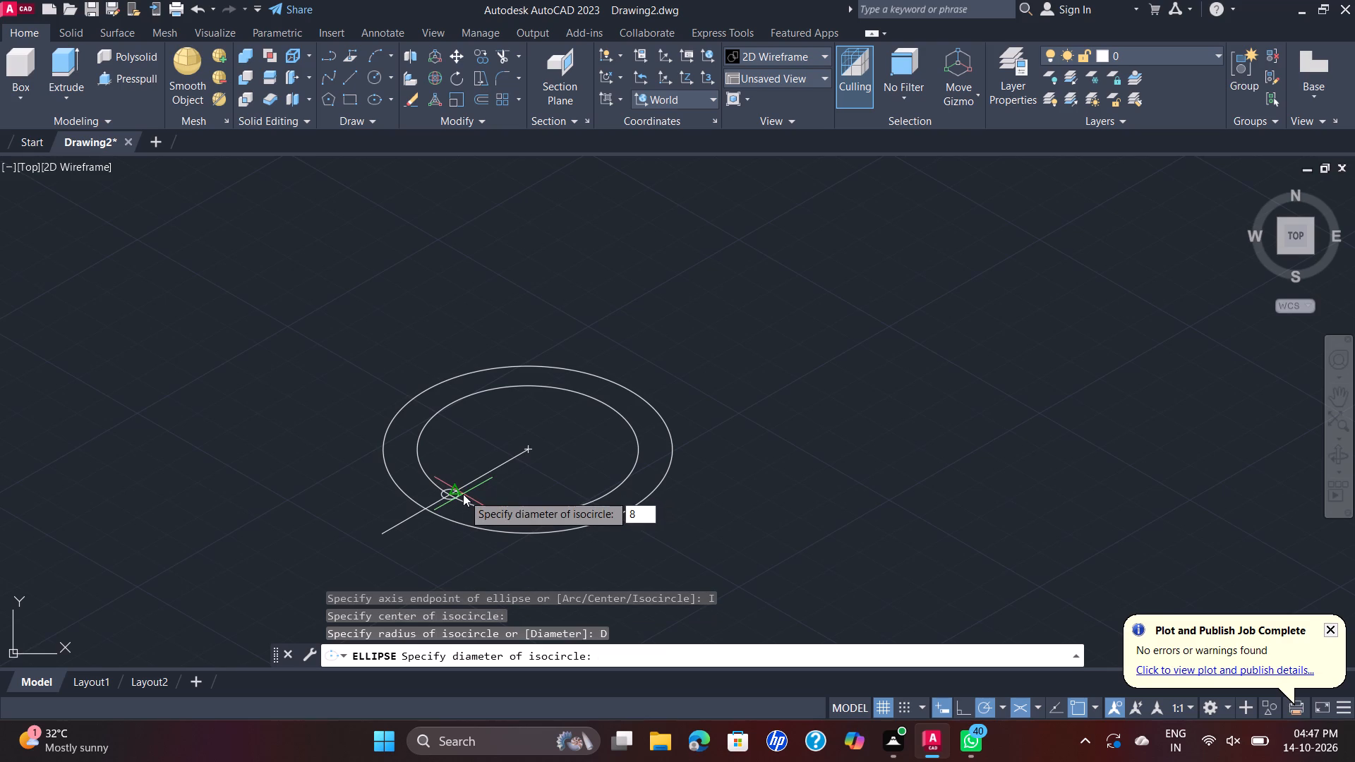
pyautogui.press('Return')
pyautogui.scroll(2, 464, 494)
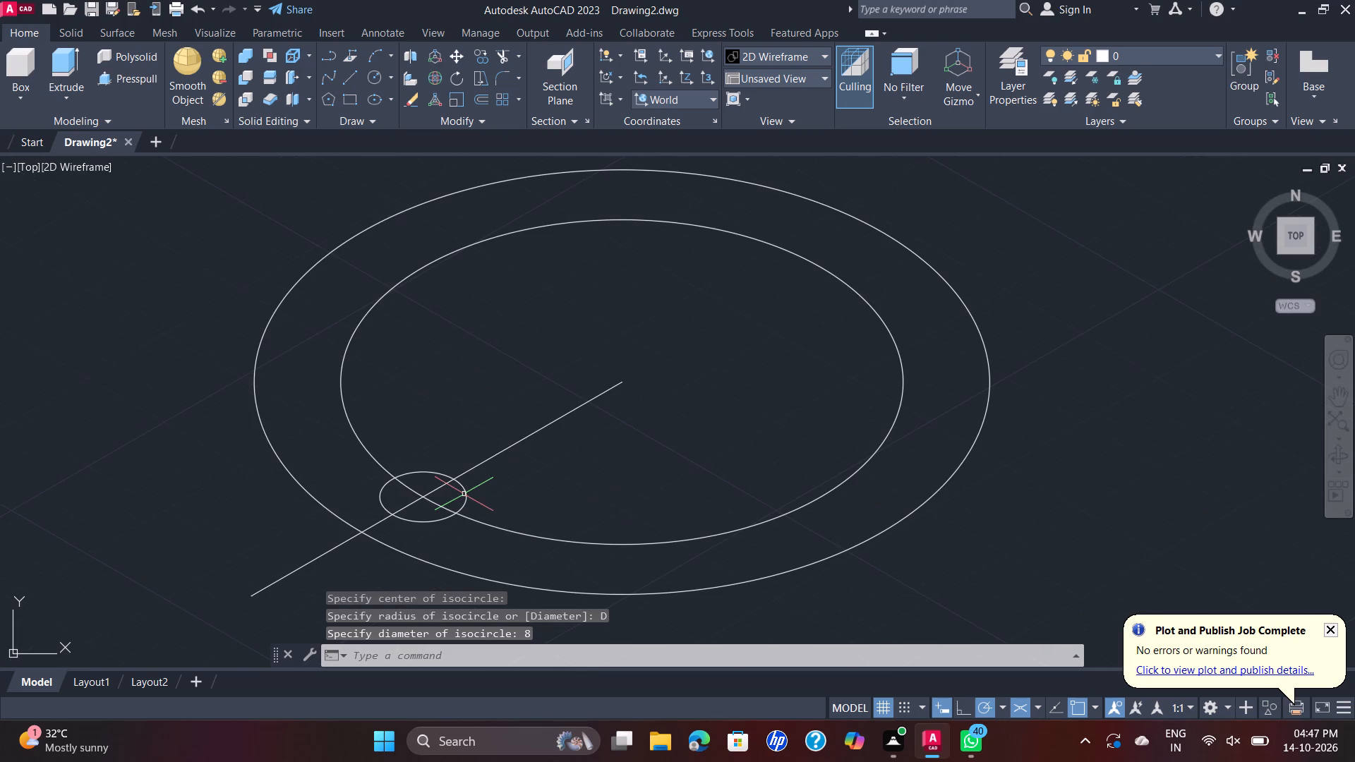
# Delete the 210° construction line running from the common centre through the small isocircle.
pyautogui.click(511, 445)
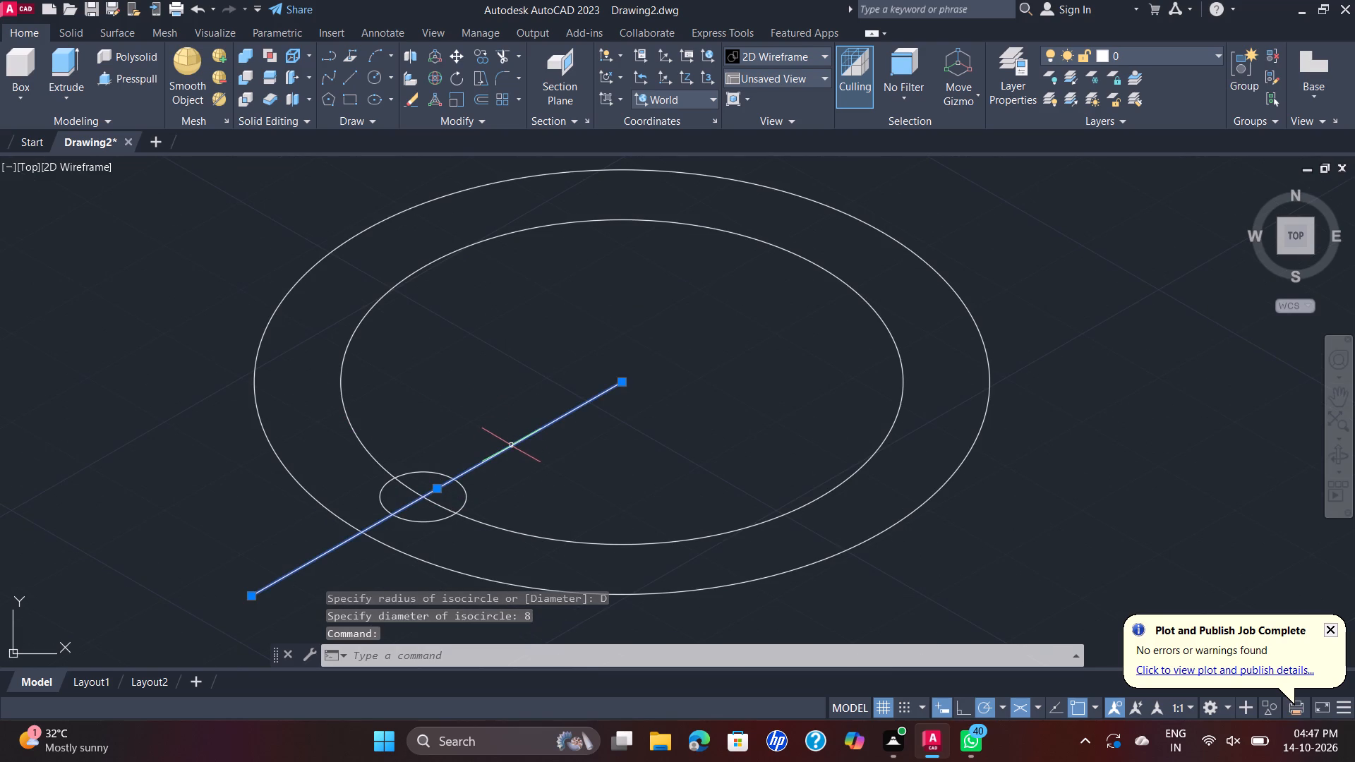
pyautogui.press('Delete')
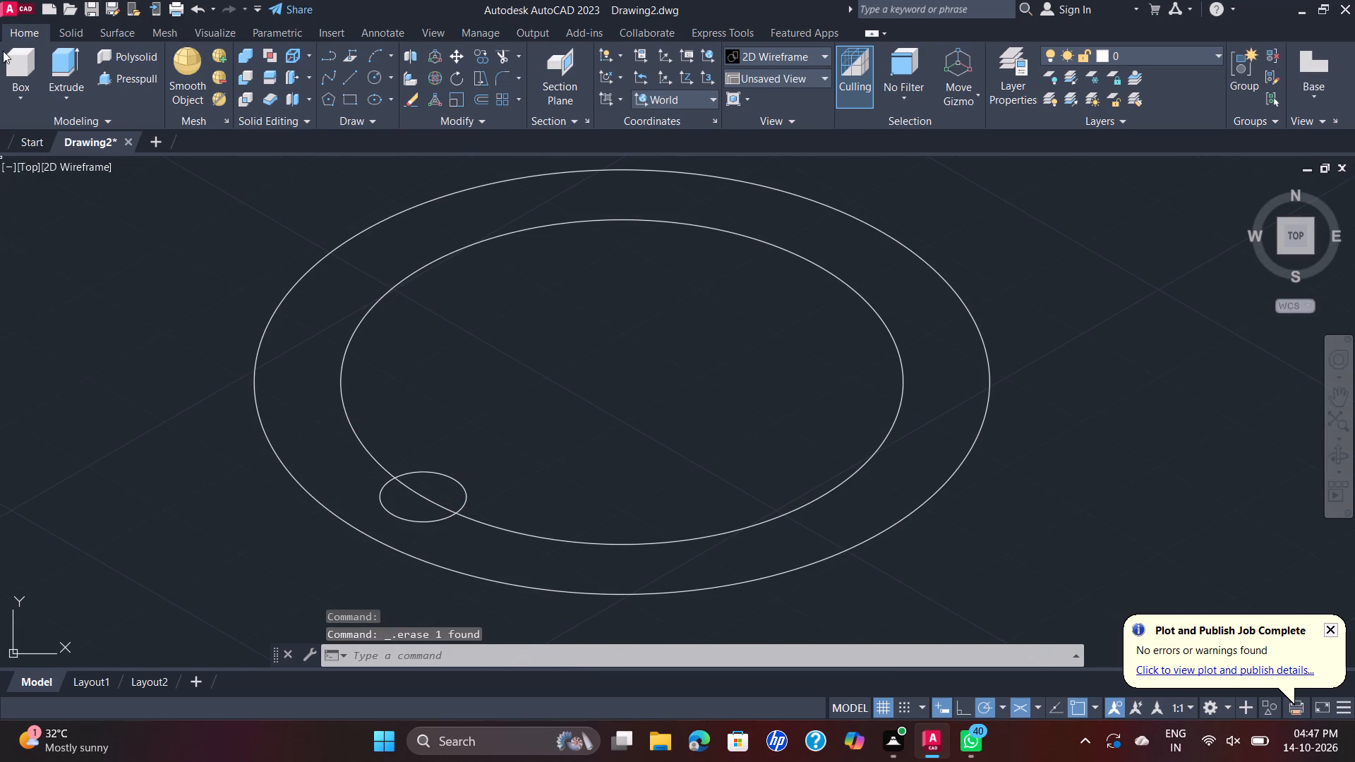
# Draw two lines at about 210° from the small isocircle's crossings with the 52-diameter isocircle, each ending just beyond the outer isocircle.
pyautogui.click(351, 75)
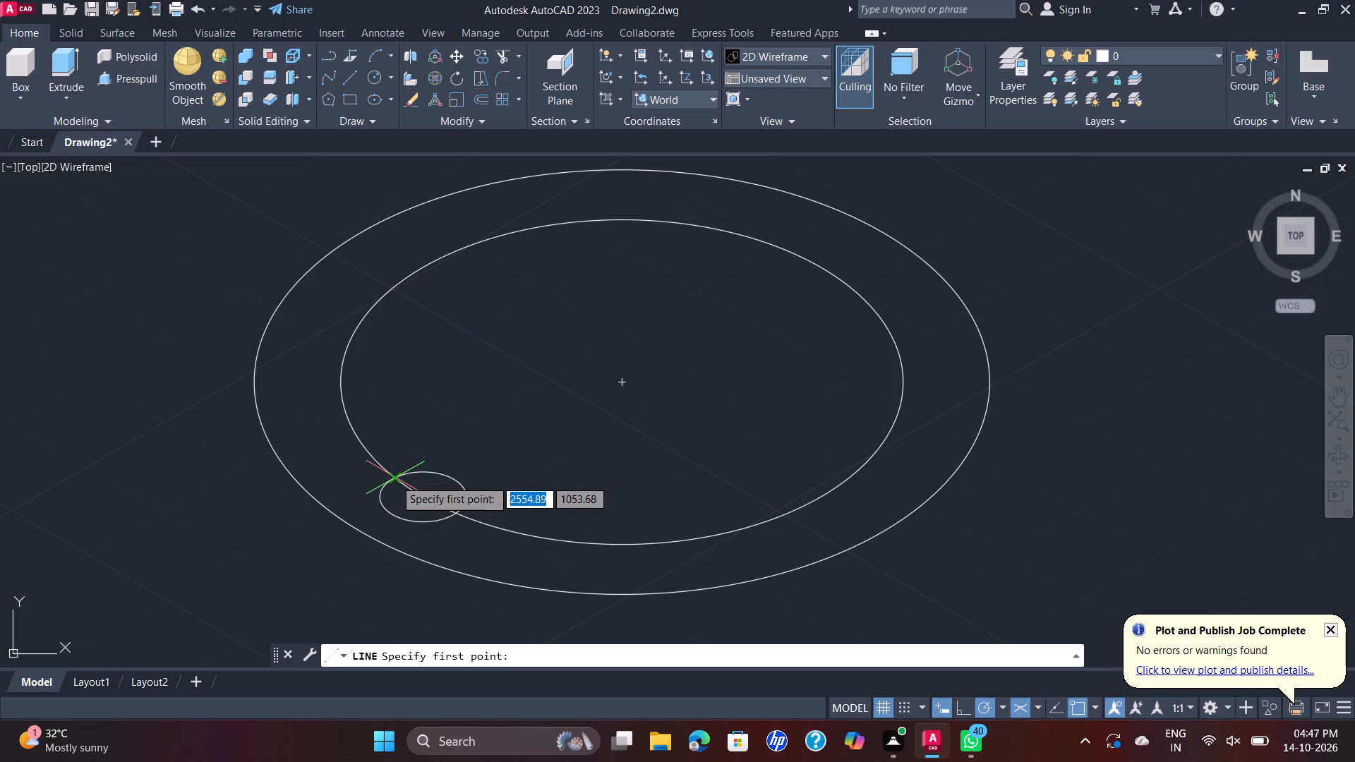
pyautogui.click(395, 479)
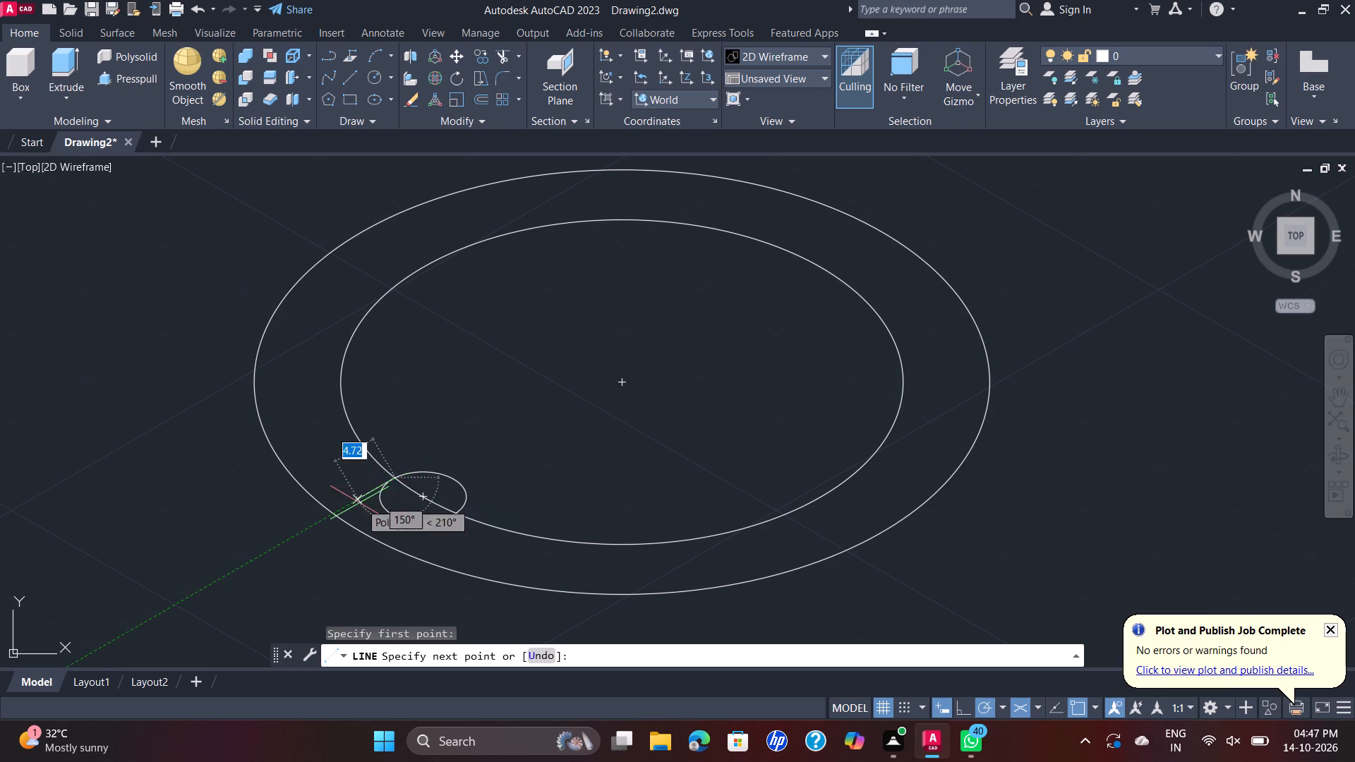
pyautogui.click(294, 530)
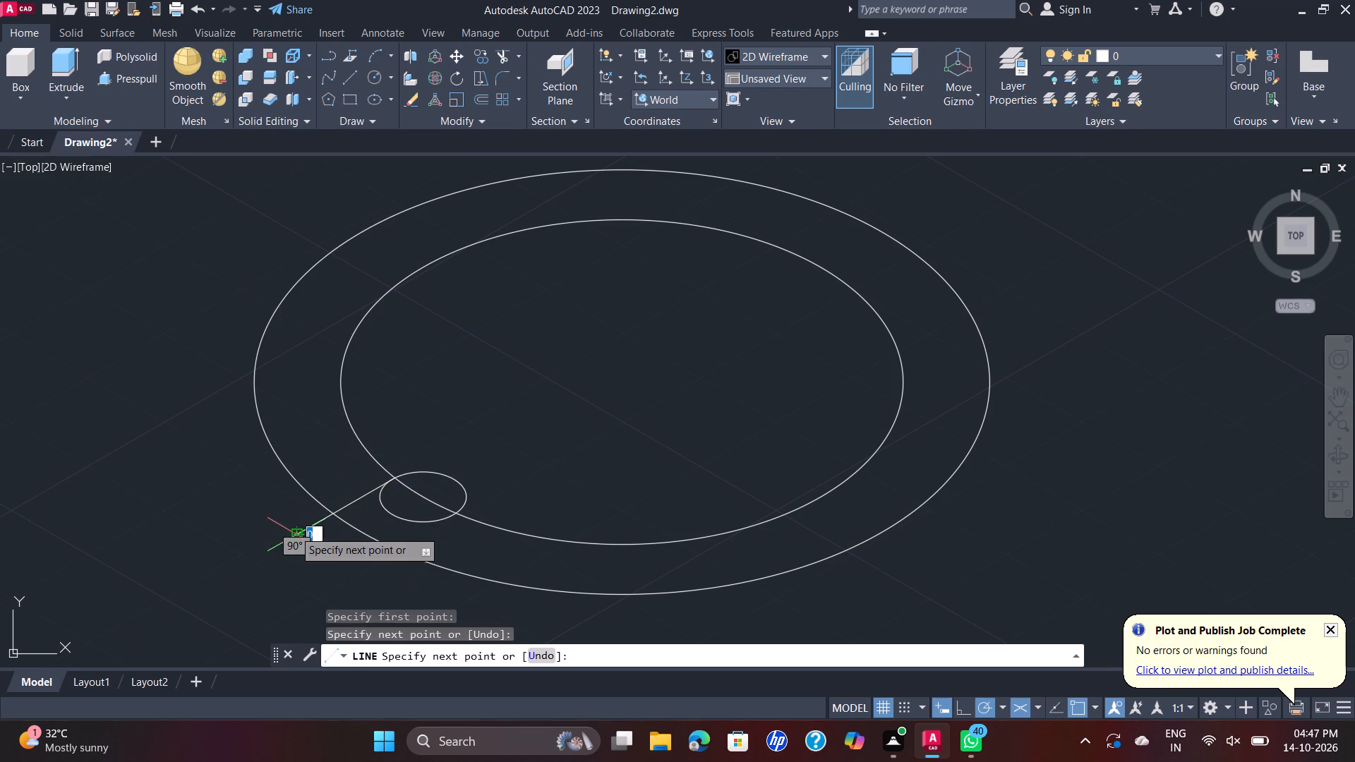
pyautogui.press('Escape')
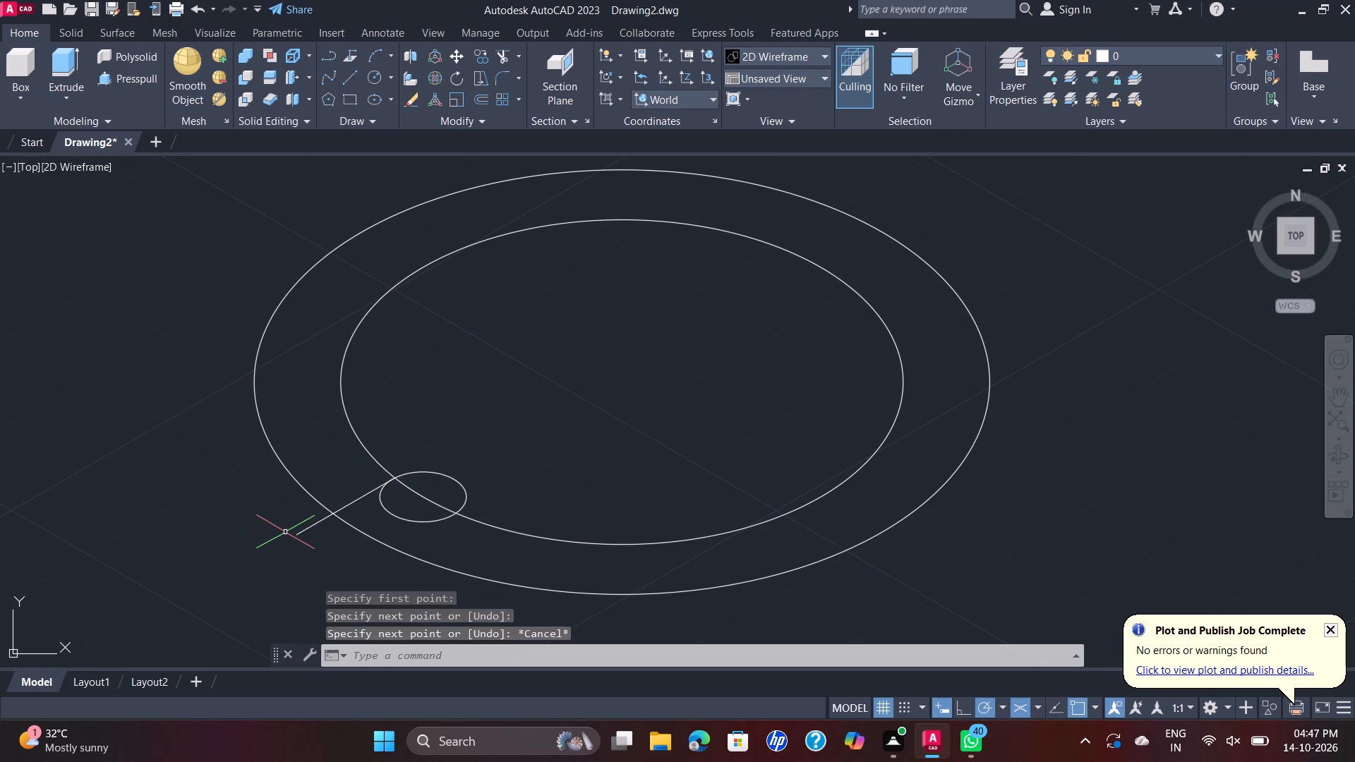
pyautogui.press('space')
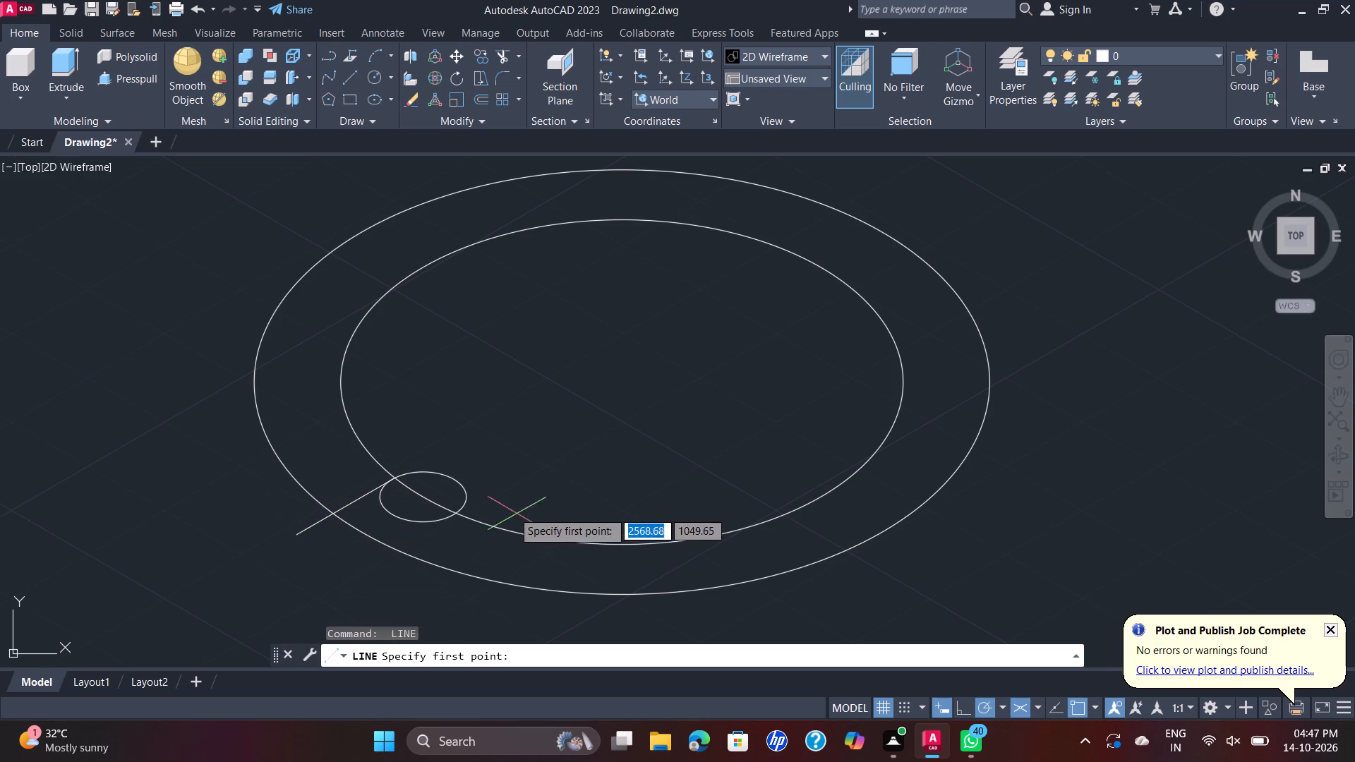
pyautogui.click(457, 510)
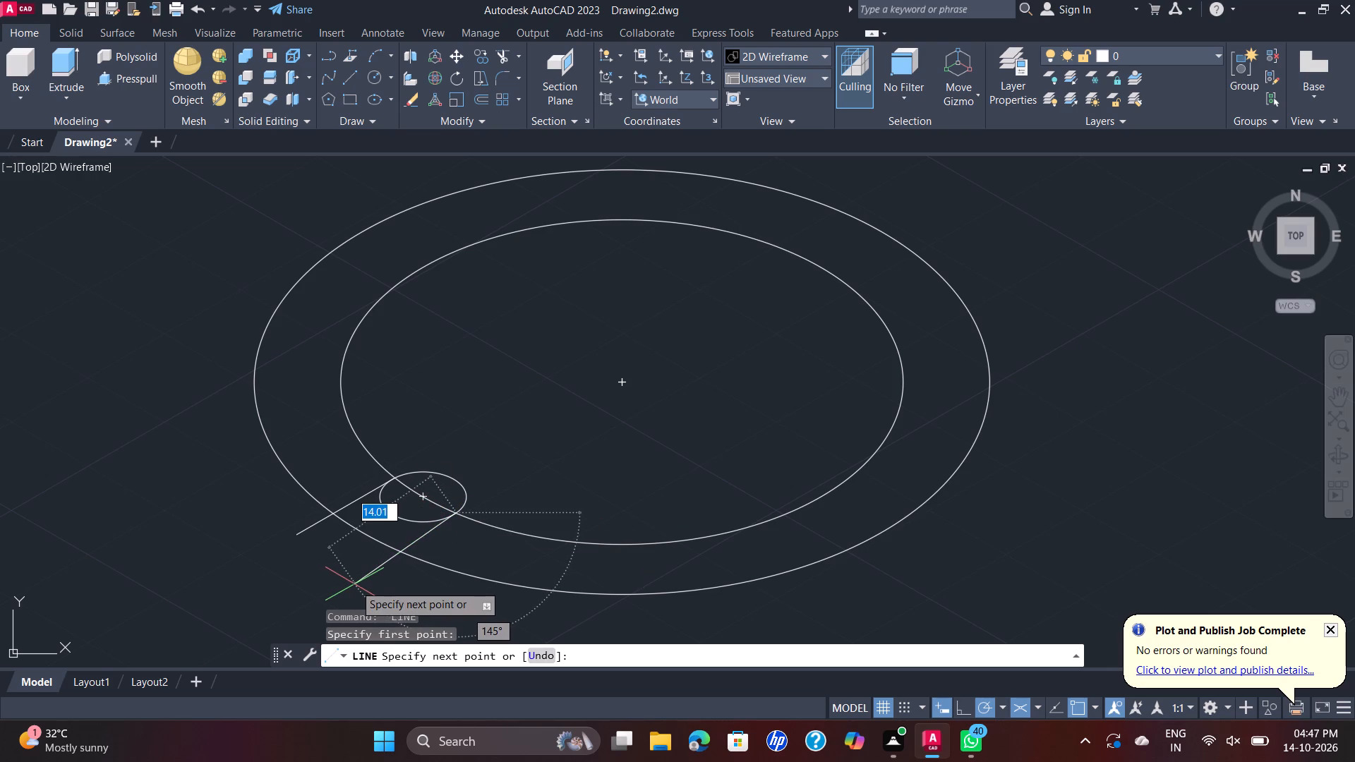
pyautogui.click(344, 584)
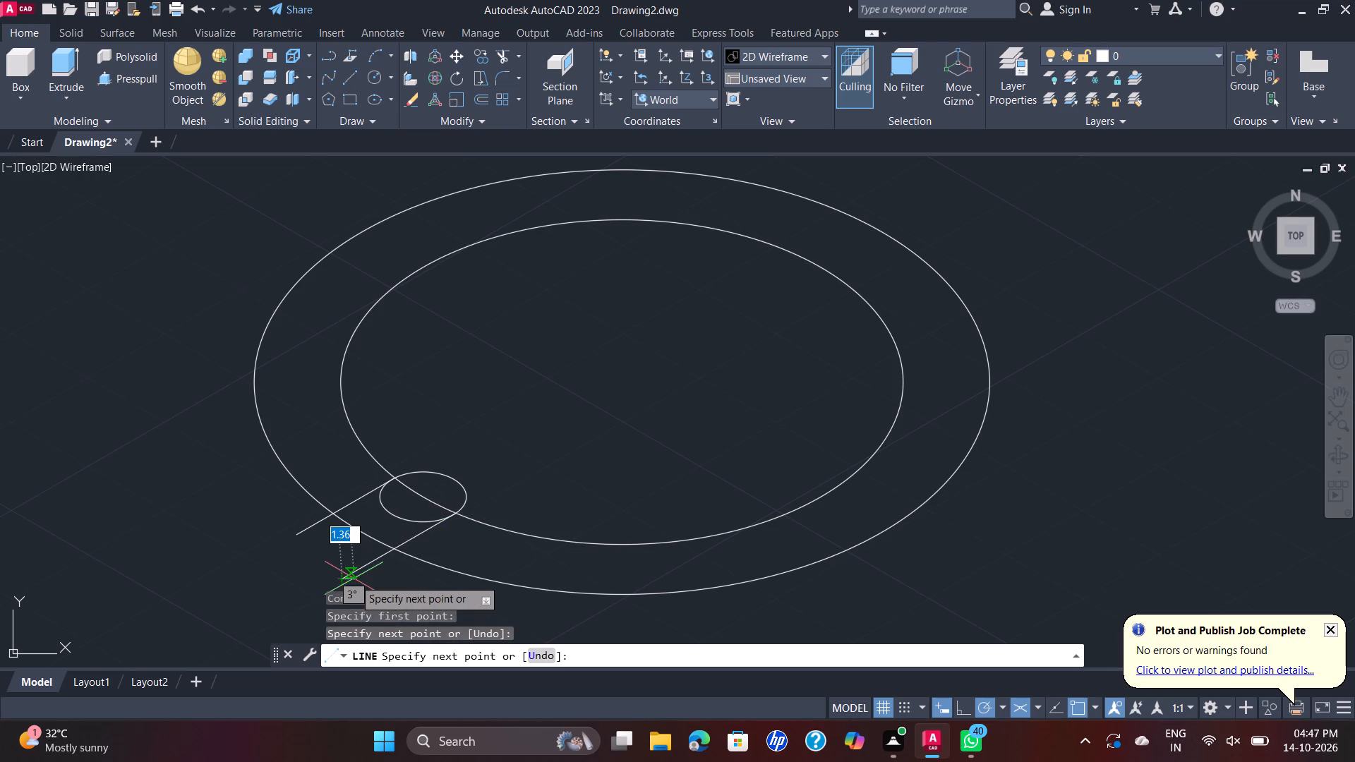
pyautogui.press('Escape')
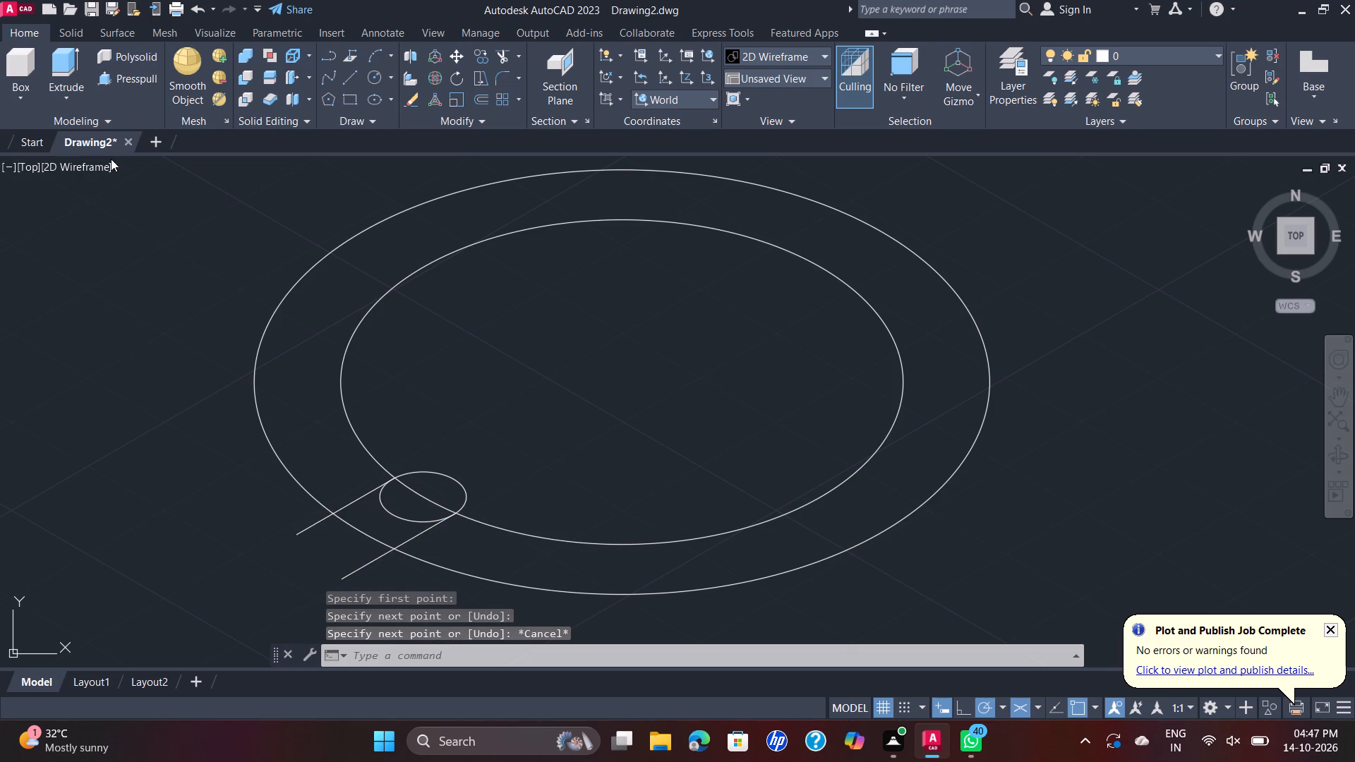
# Trim the line ends outside the outer isocircle, the small isocircle's outward arc and the 52-diameter segment inside it to form an open slot.
pyautogui.write('TR')
pyautogui.press('Return')
pyautogui.moveTo(214, 471); pyautogui.dragTo(223, 488)
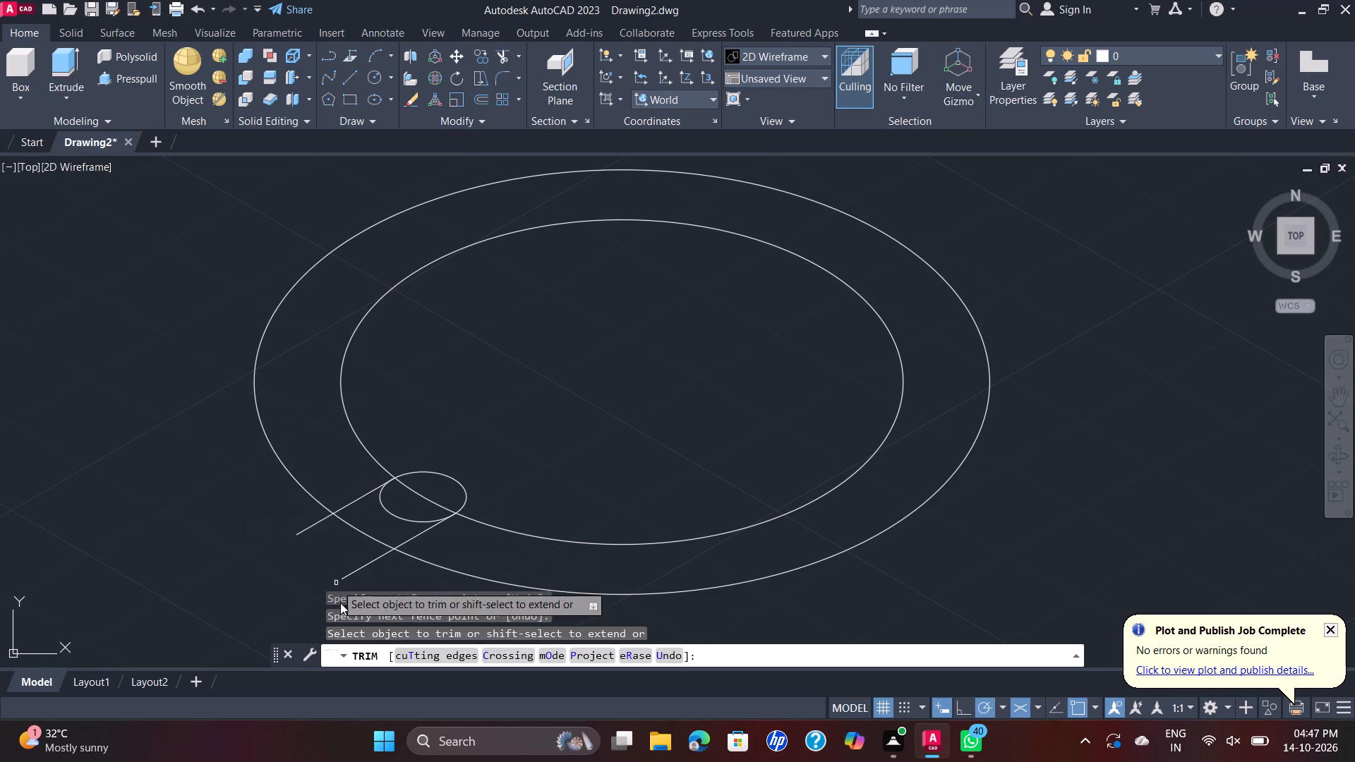
pyautogui.click(349, 577)
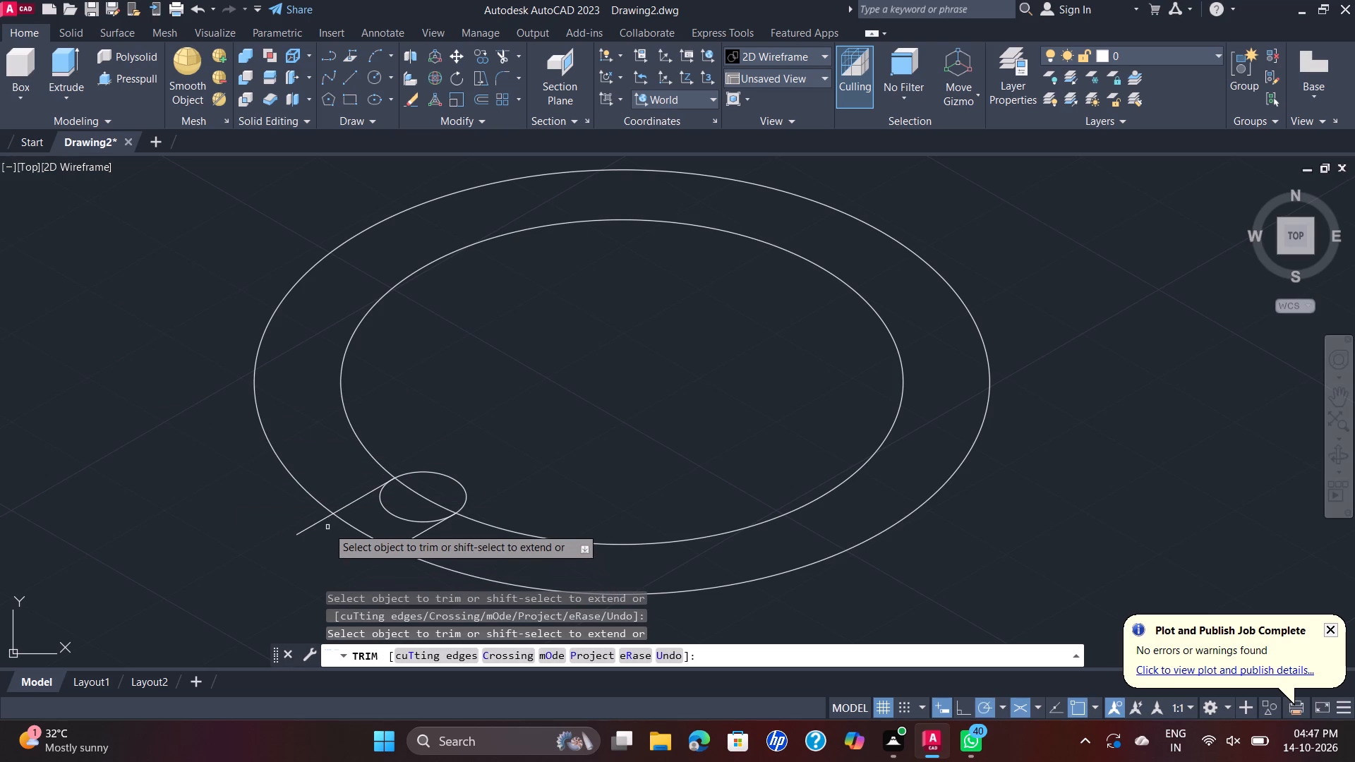
pyautogui.click(316, 524)
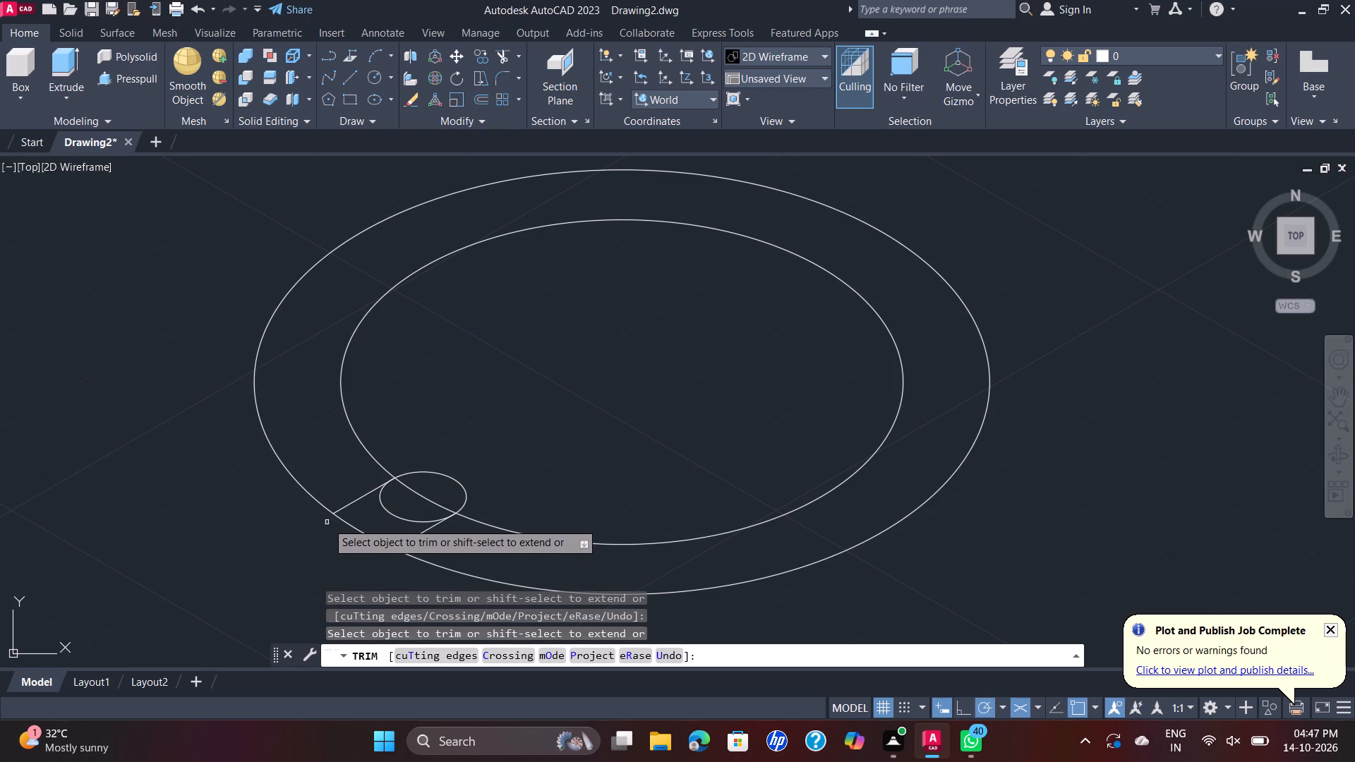
pyautogui.click(387, 514)
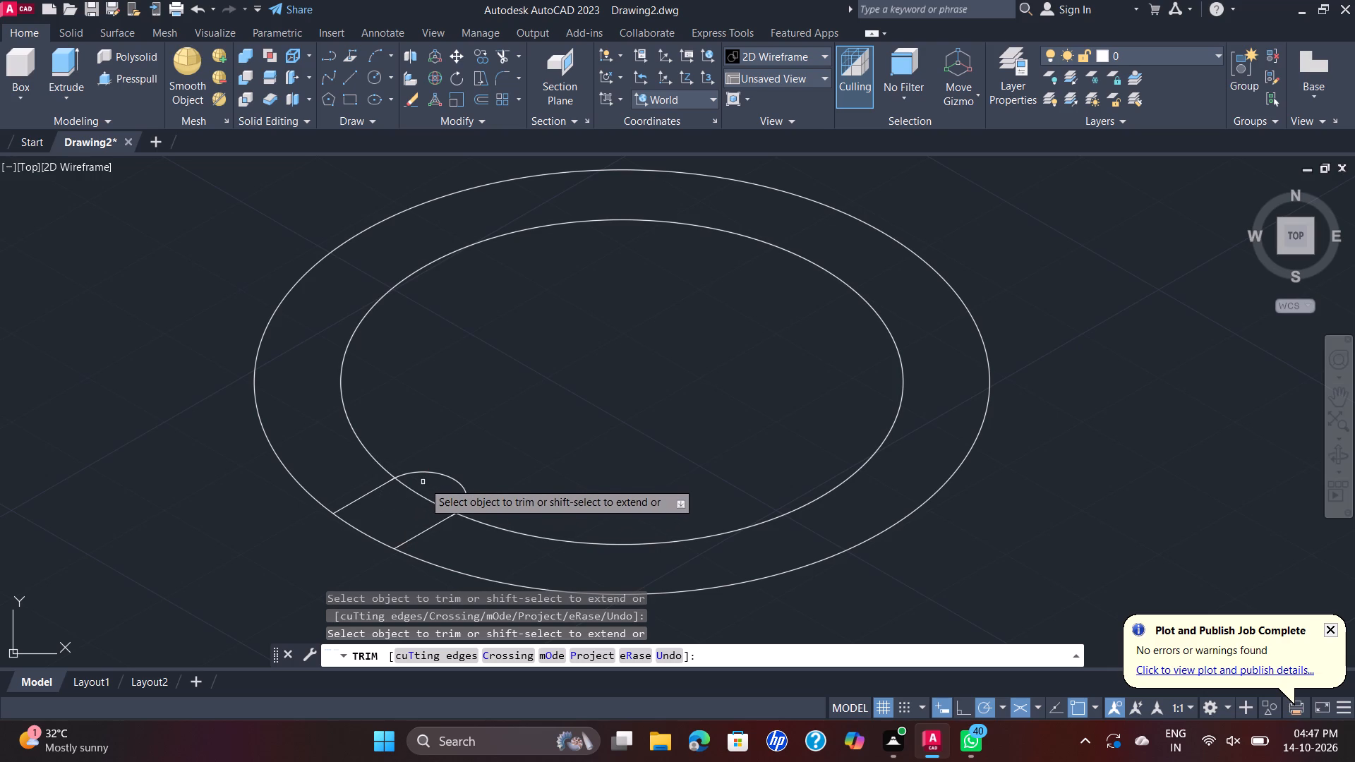
pyautogui.click(429, 500)
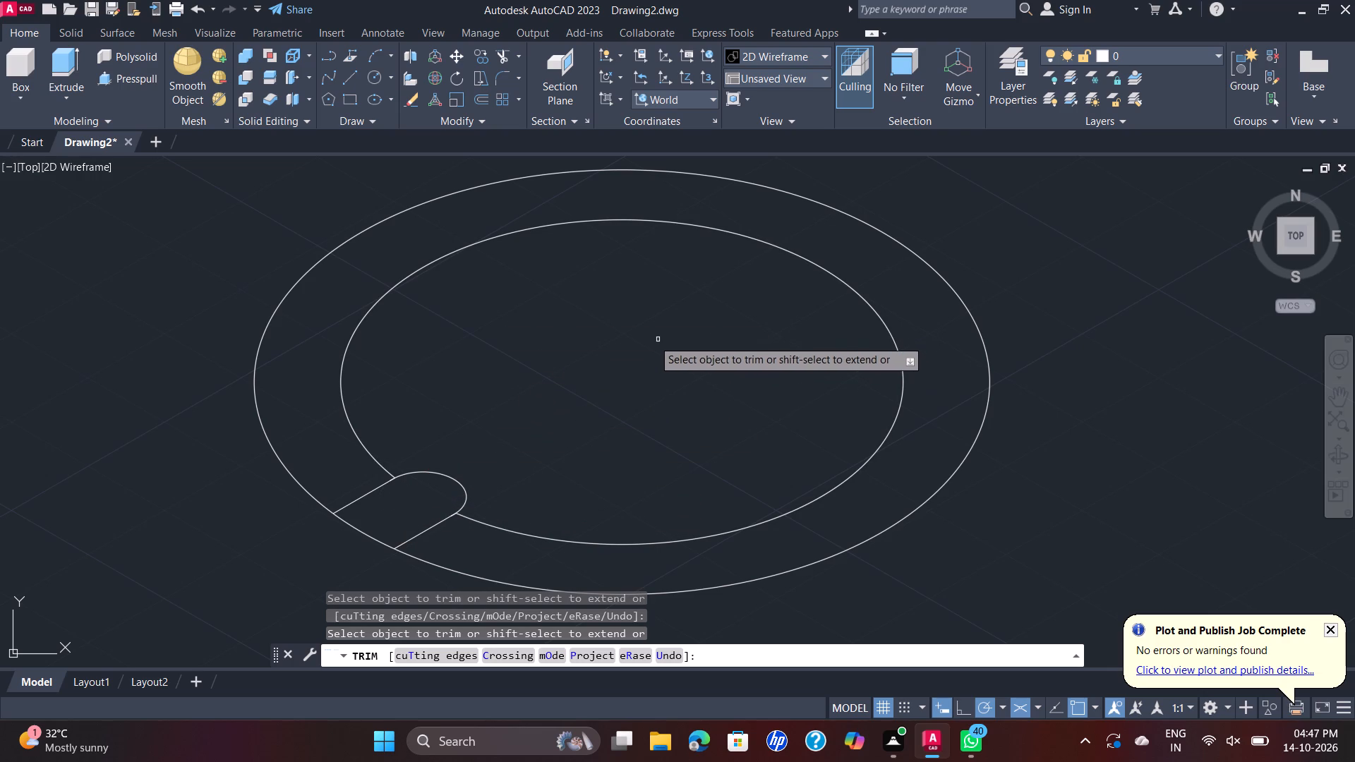
pyautogui.press('Escape')
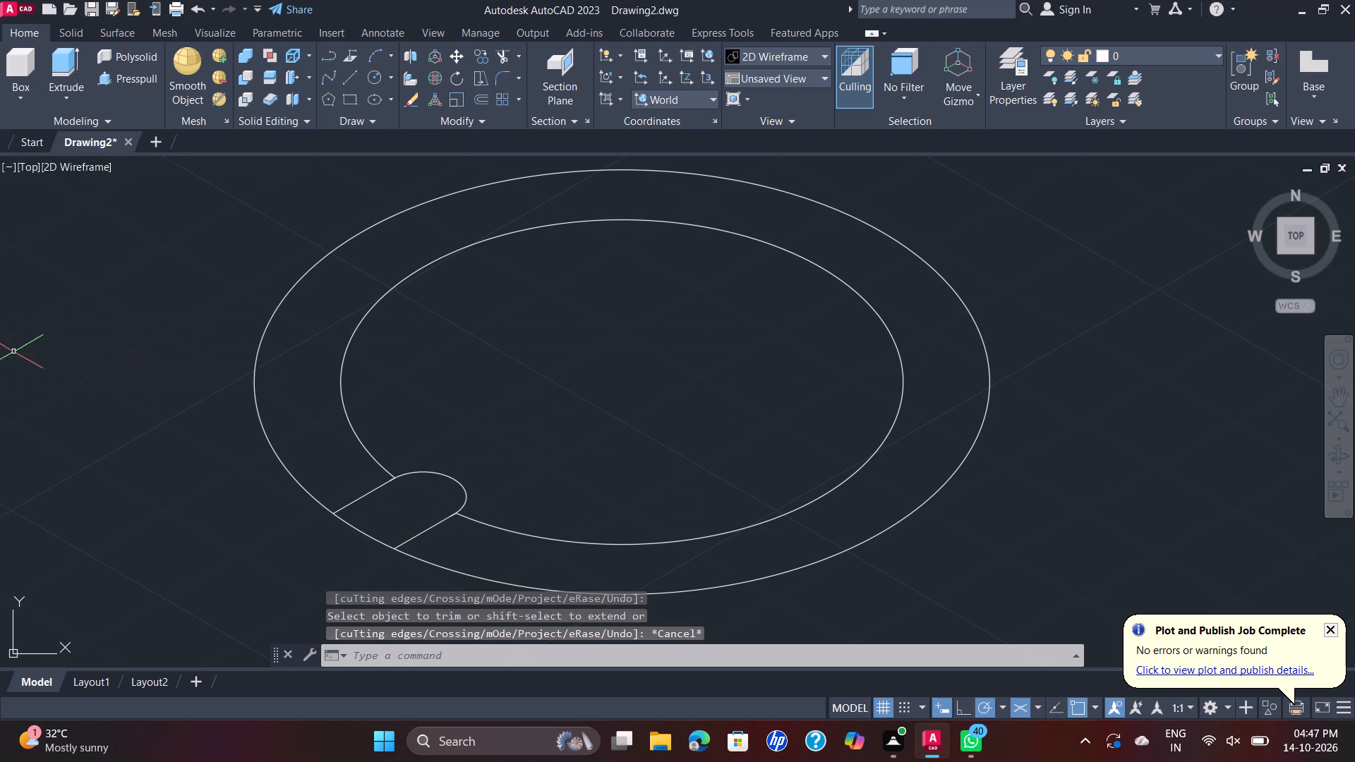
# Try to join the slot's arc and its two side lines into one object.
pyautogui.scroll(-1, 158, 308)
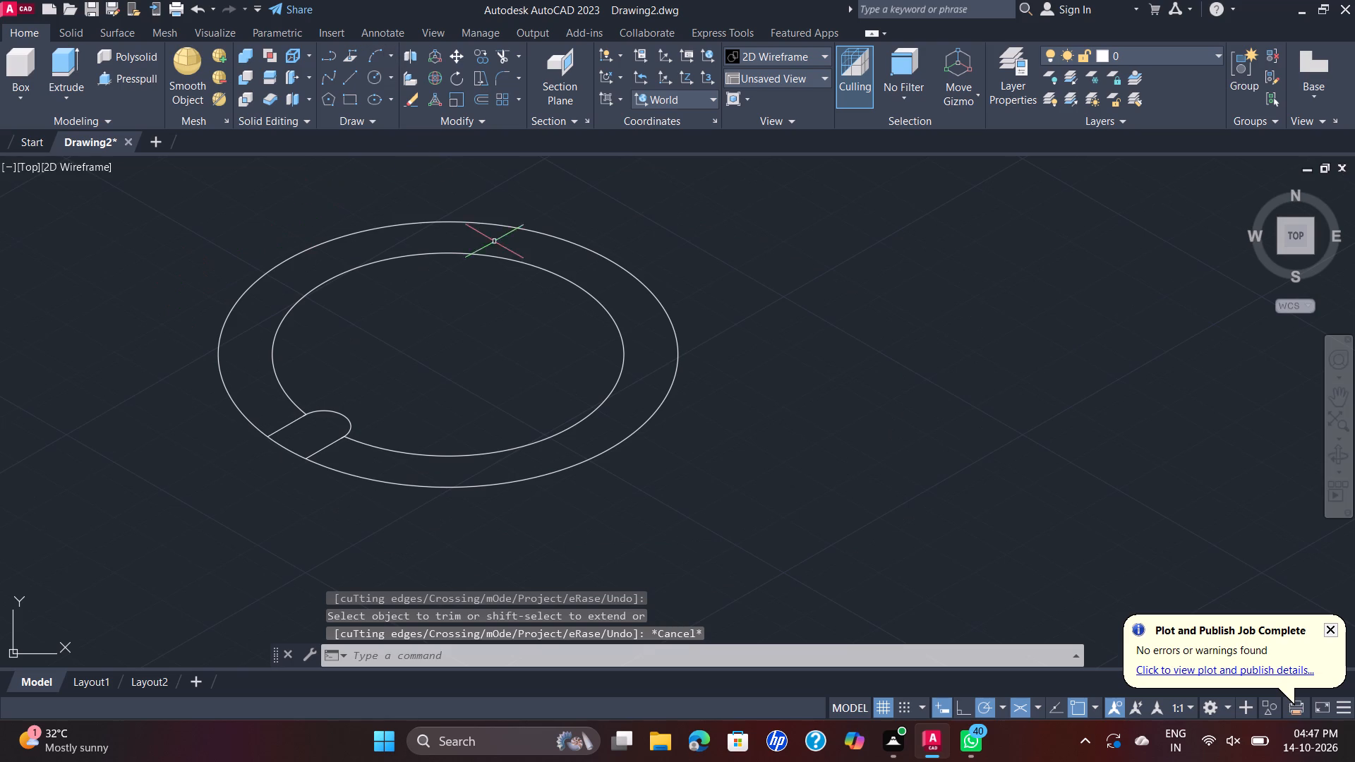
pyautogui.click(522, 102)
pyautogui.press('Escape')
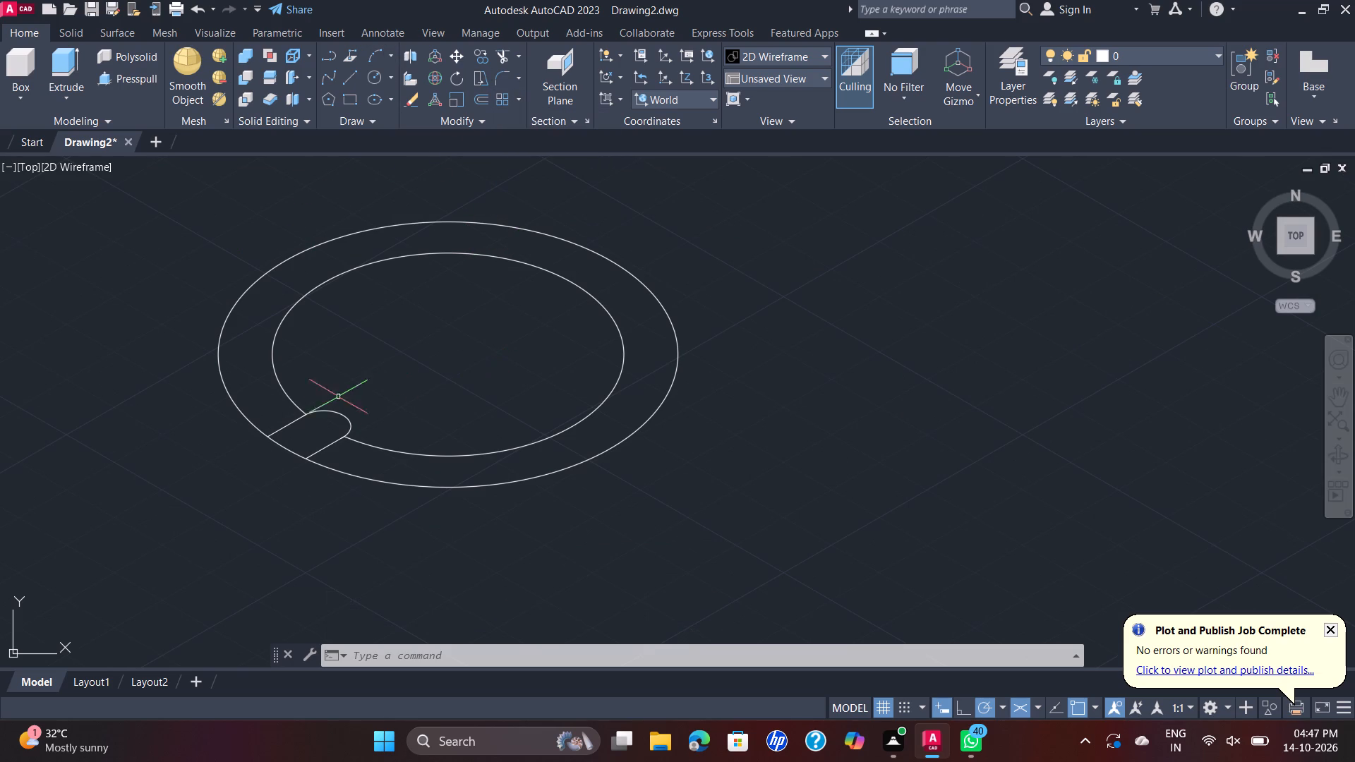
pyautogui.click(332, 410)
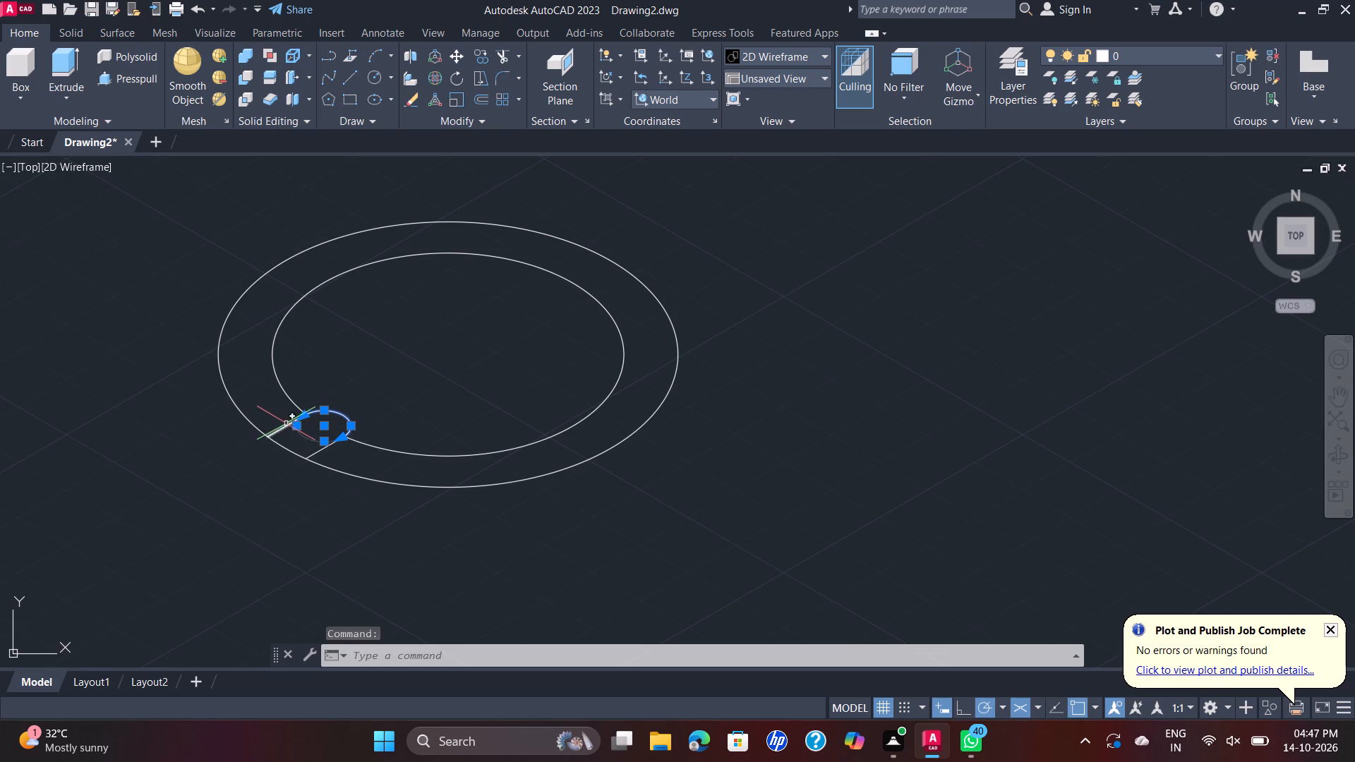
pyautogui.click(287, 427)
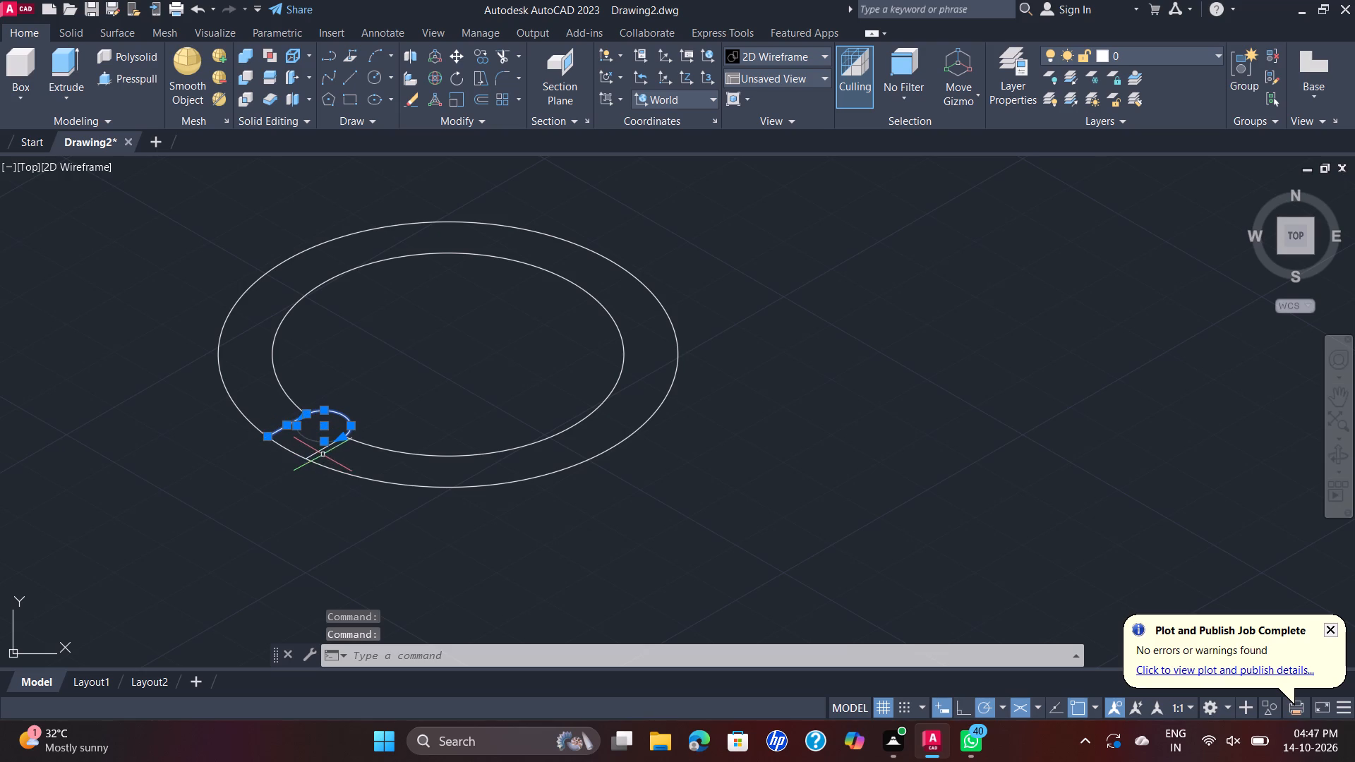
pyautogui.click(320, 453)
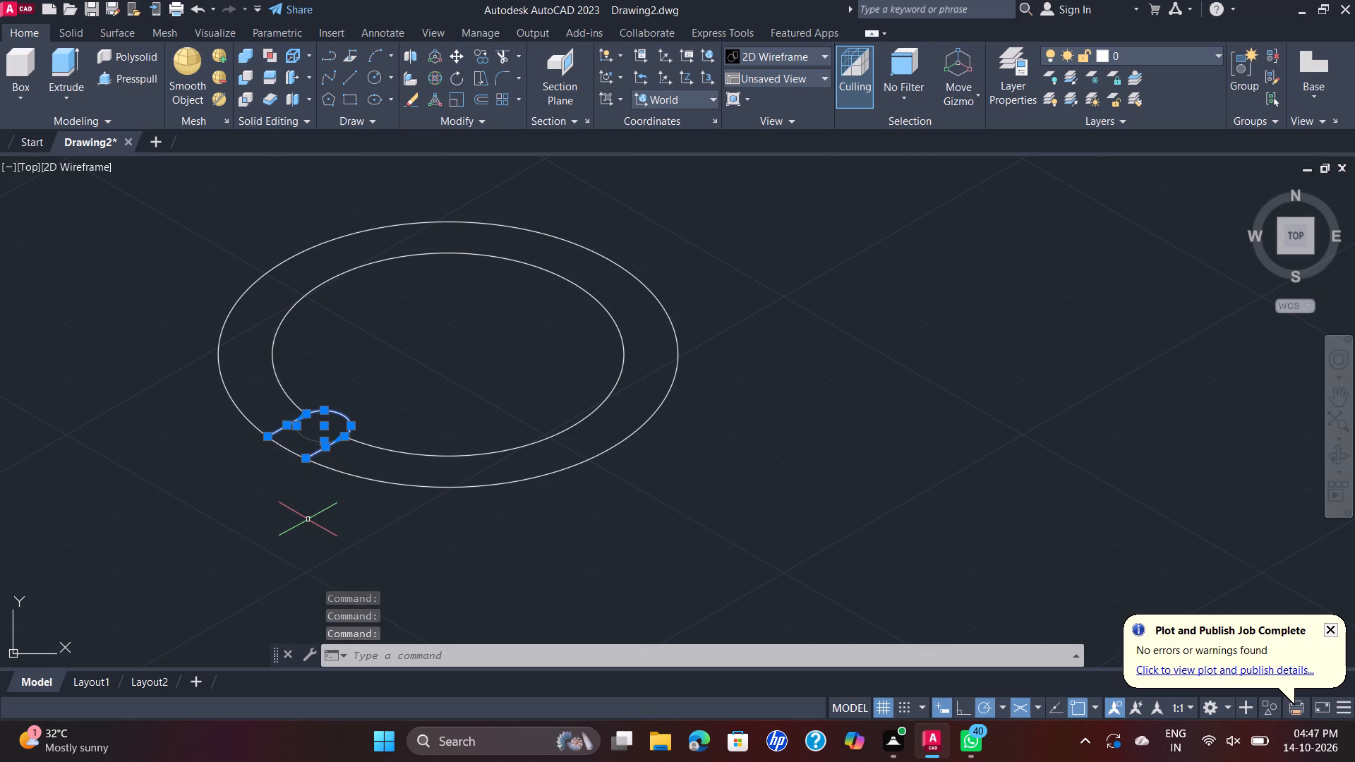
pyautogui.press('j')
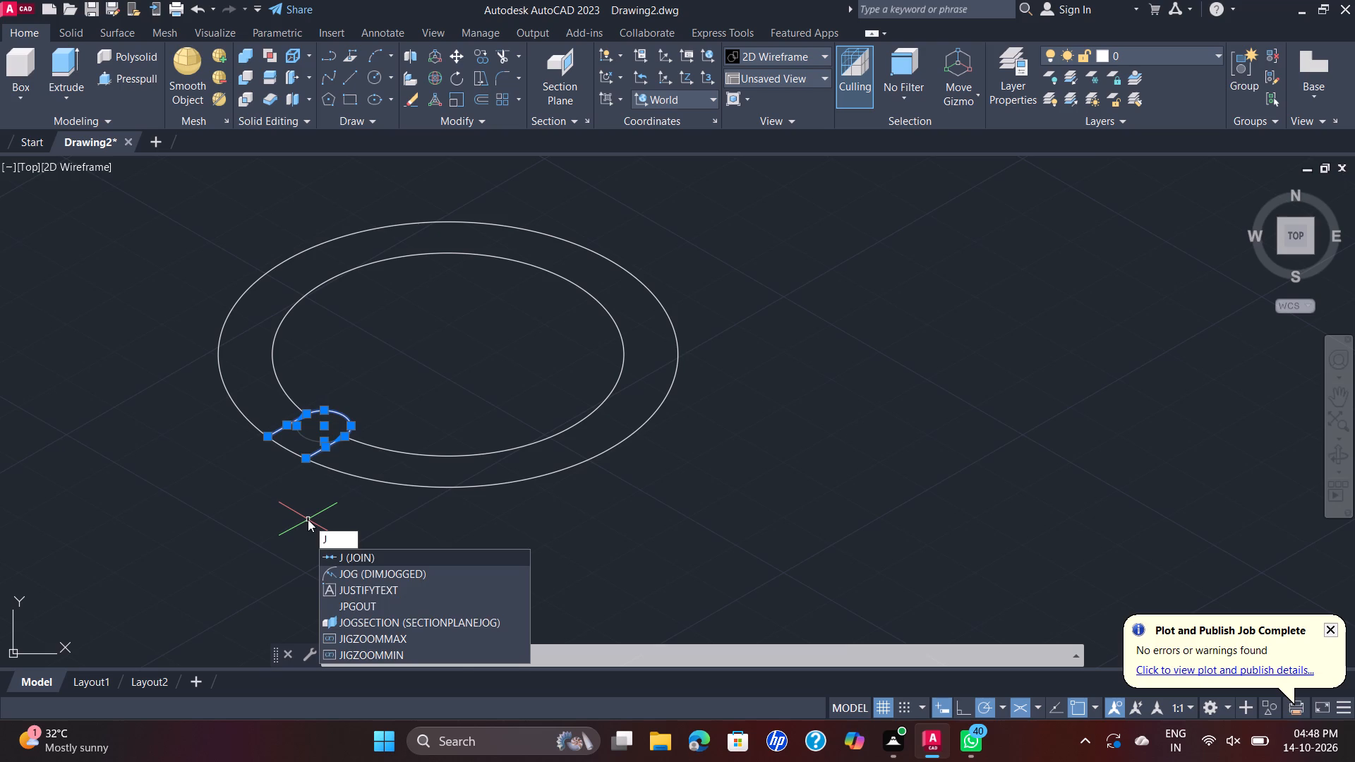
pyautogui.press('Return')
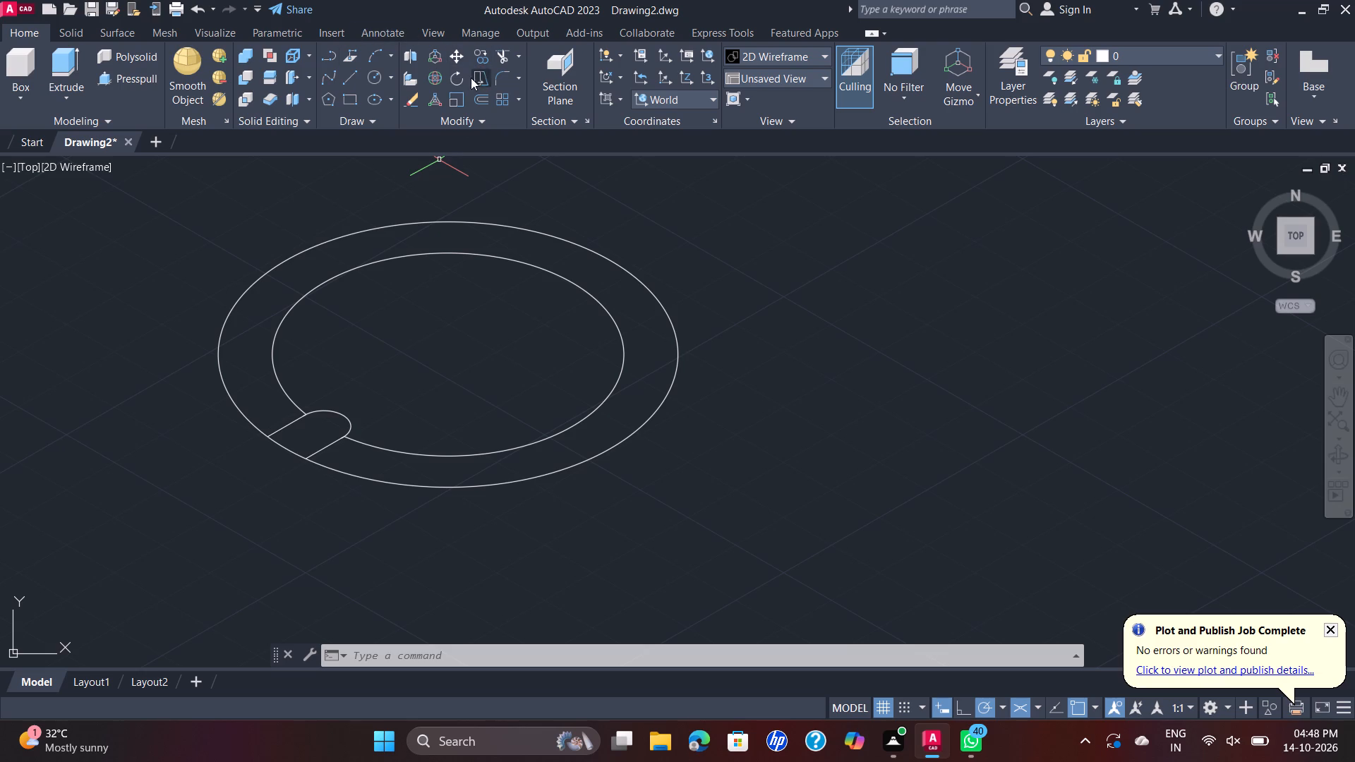
# Polar-array the slot's arc and two side lines about the isocircles' common centre with 2 items over 360°.
pyautogui.click(526, 104)
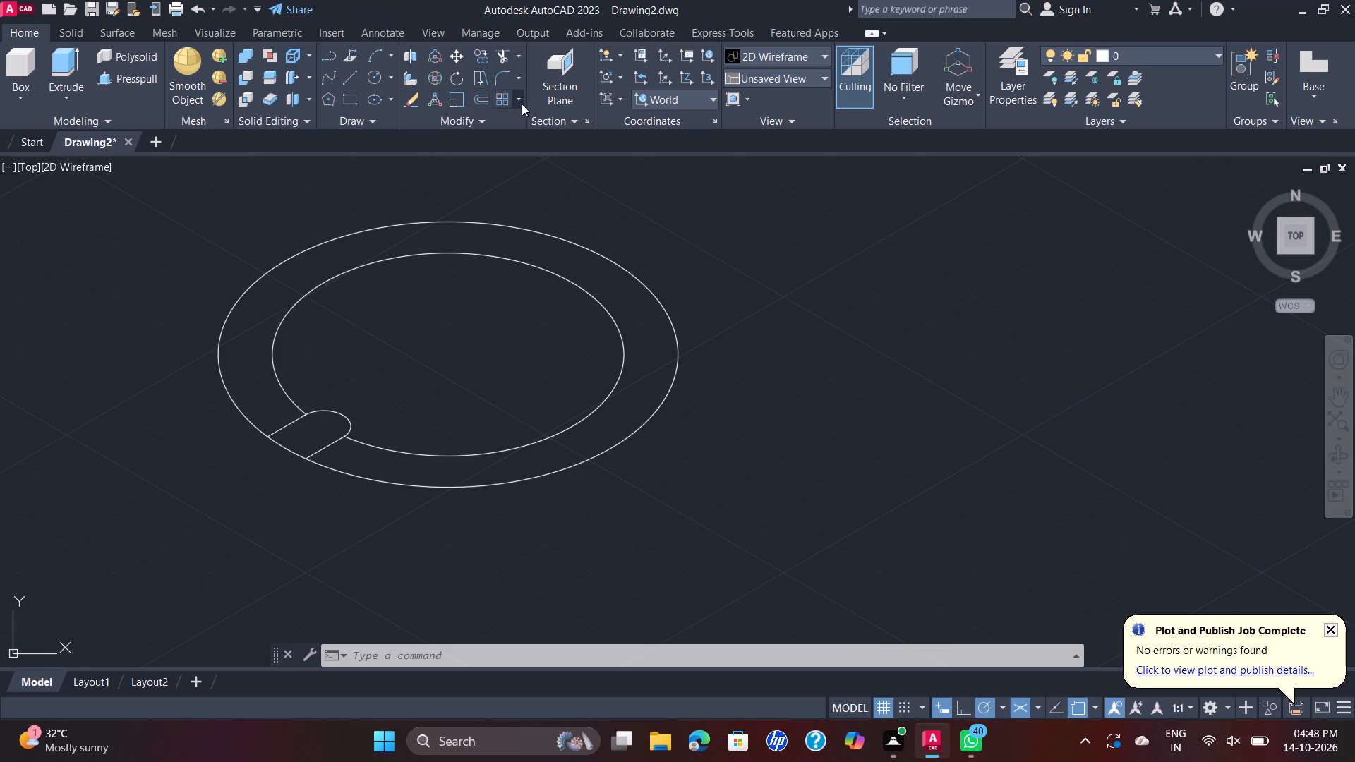
pyautogui.click(520, 104)
pyautogui.click(564, 204)
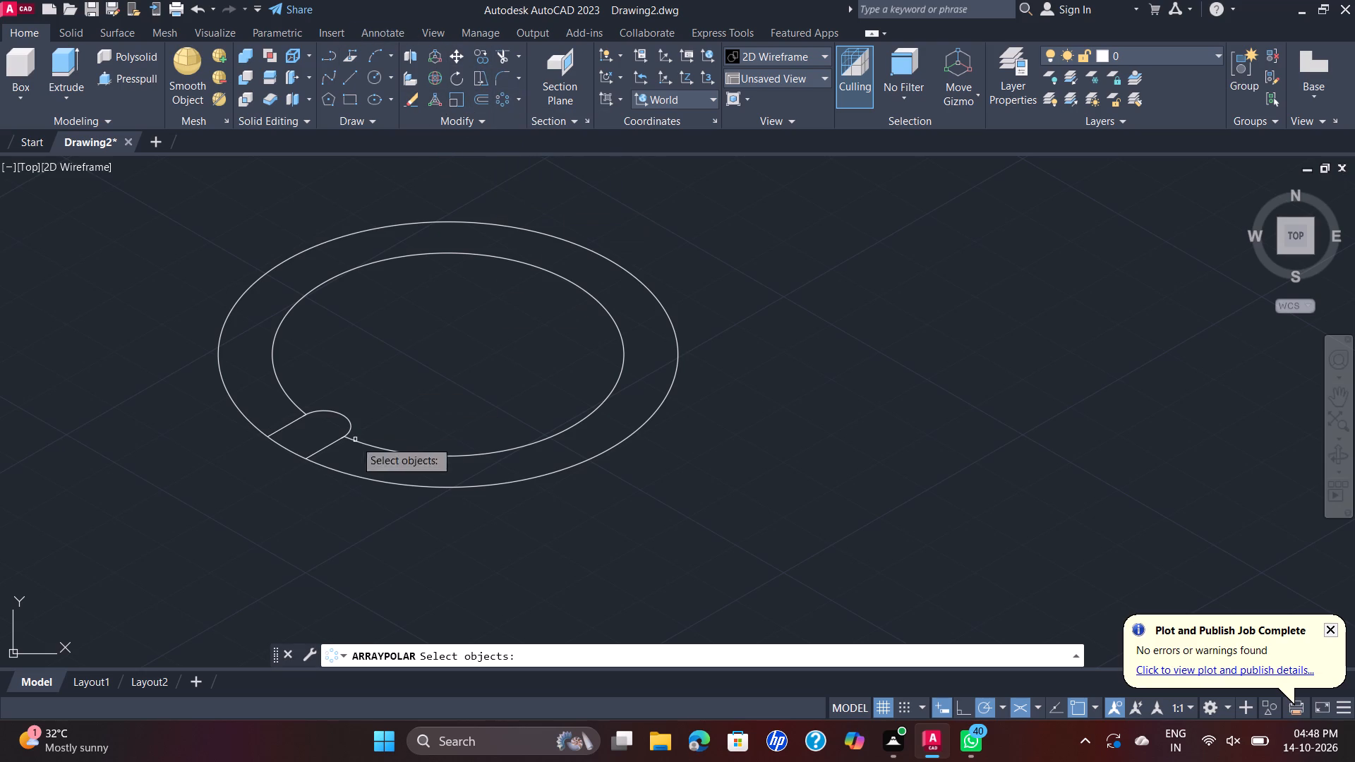
pyautogui.click(327, 445)
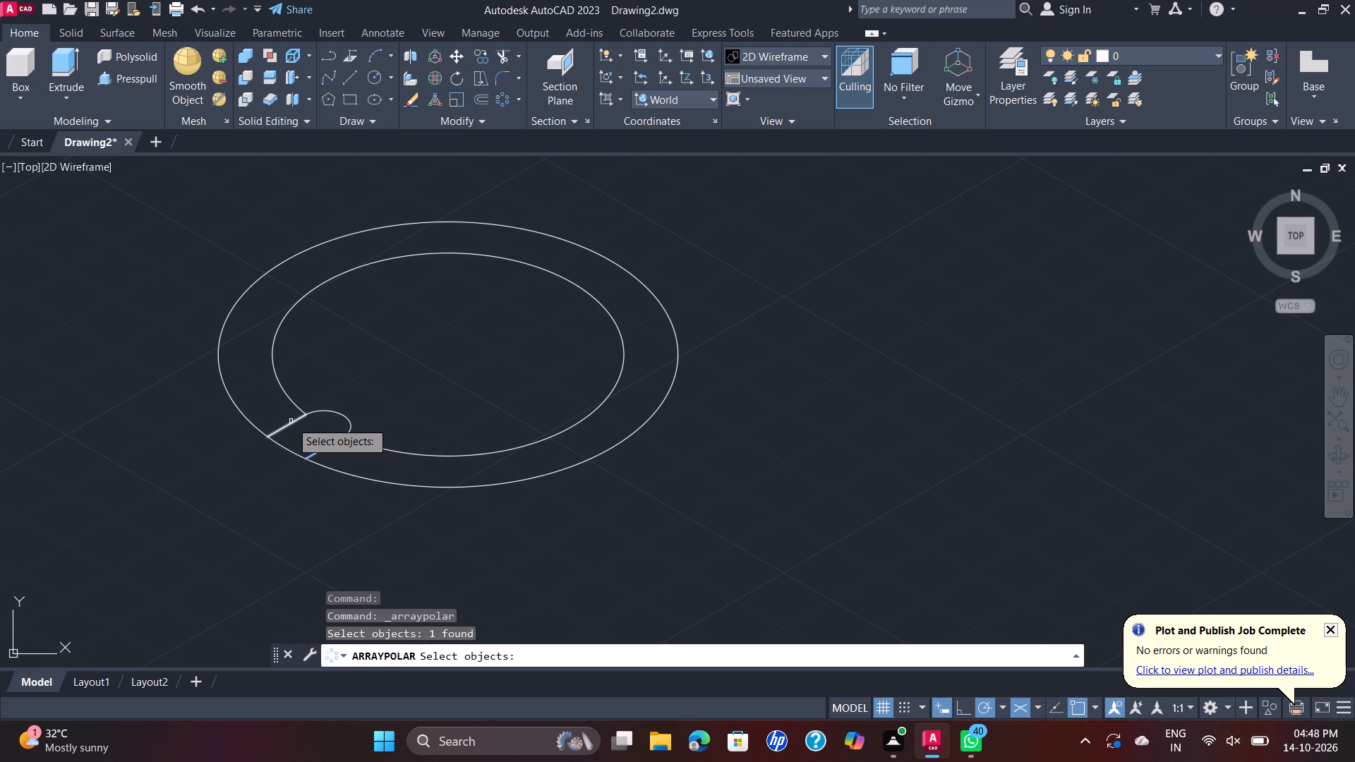
pyautogui.click(291, 423)
pyautogui.click(329, 413)
pyautogui.rightClick(332, 413)
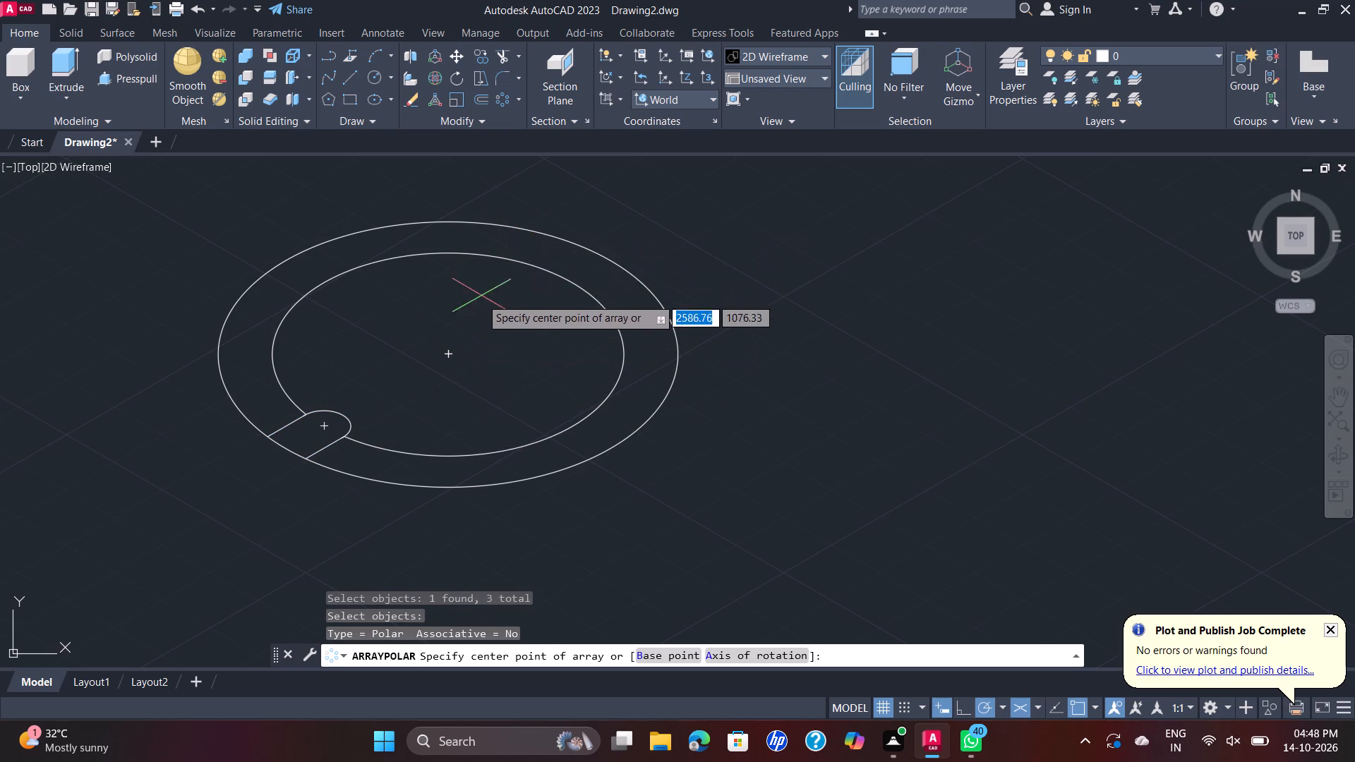
pyautogui.click(444, 351)
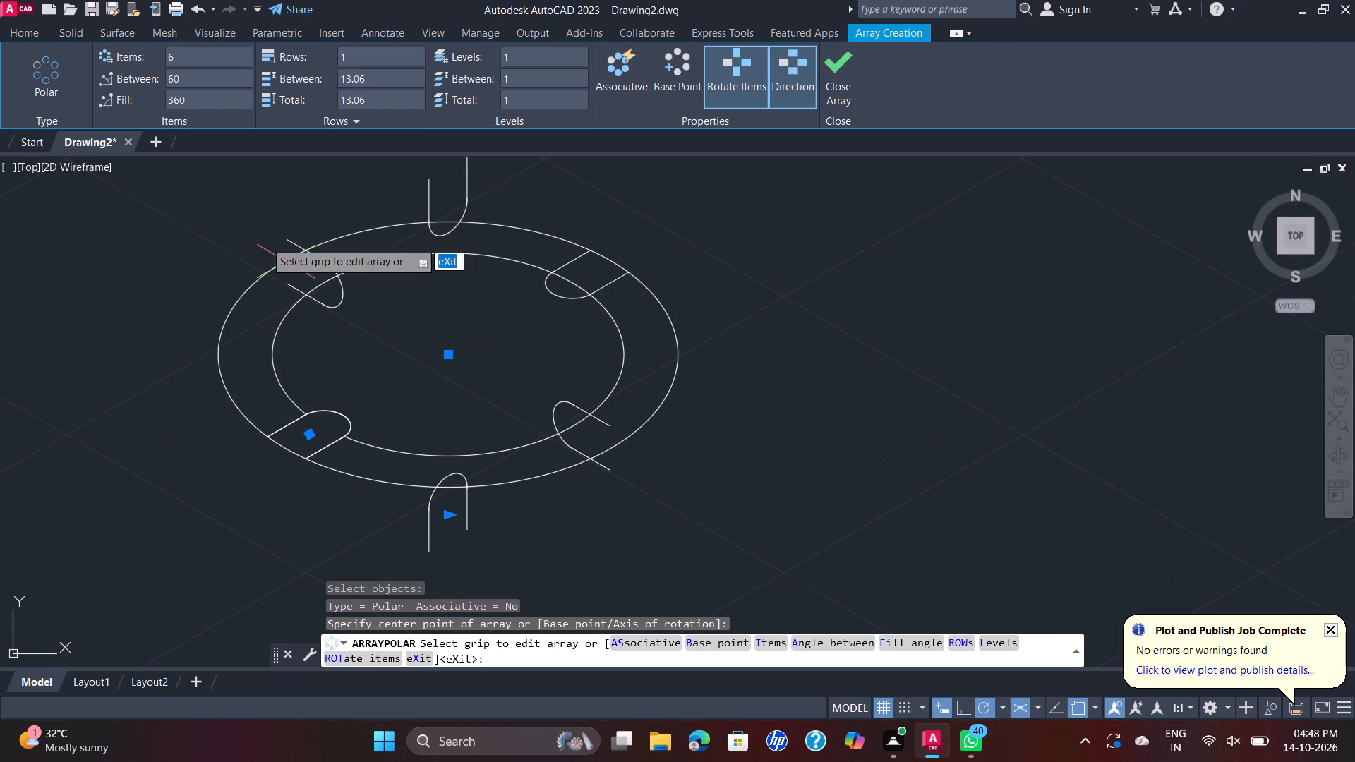
pyautogui.click(208, 56)
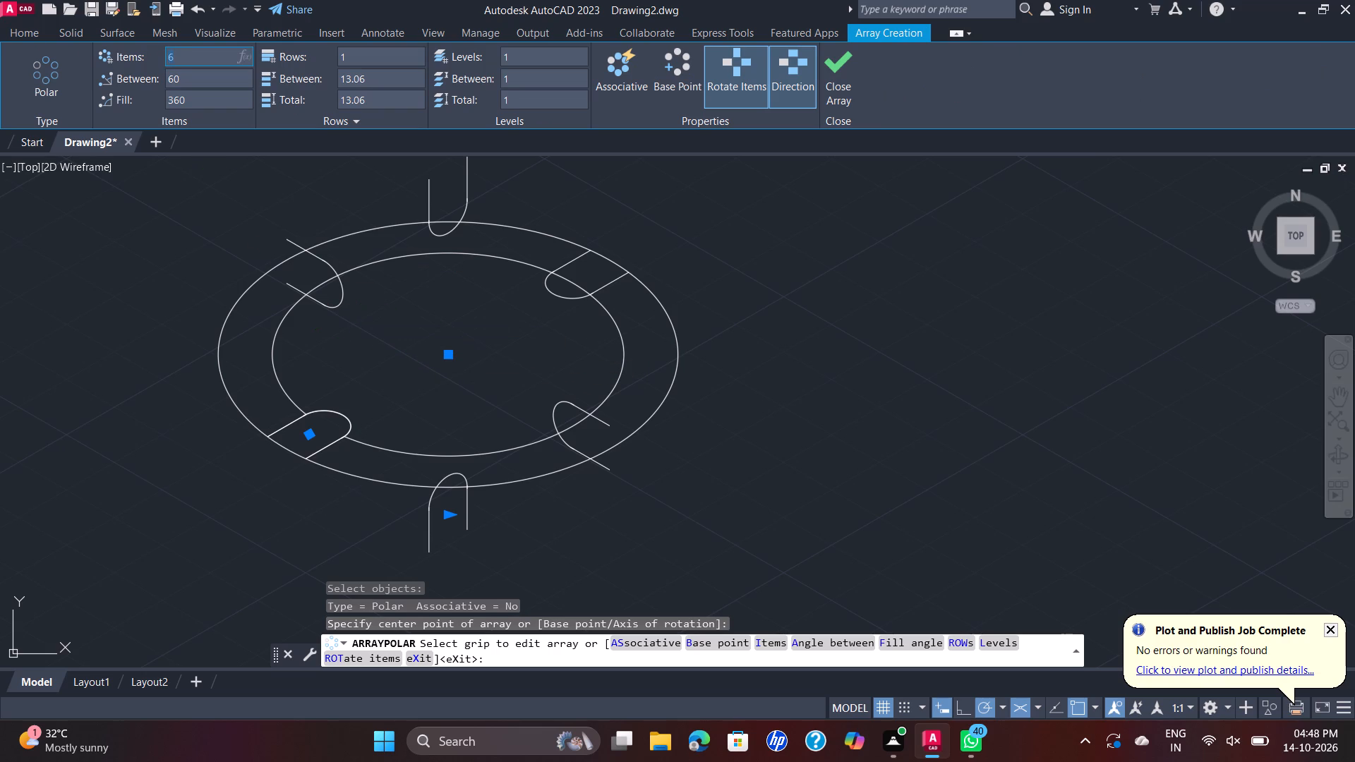
pyautogui.press('2')
pyautogui.press('Return')
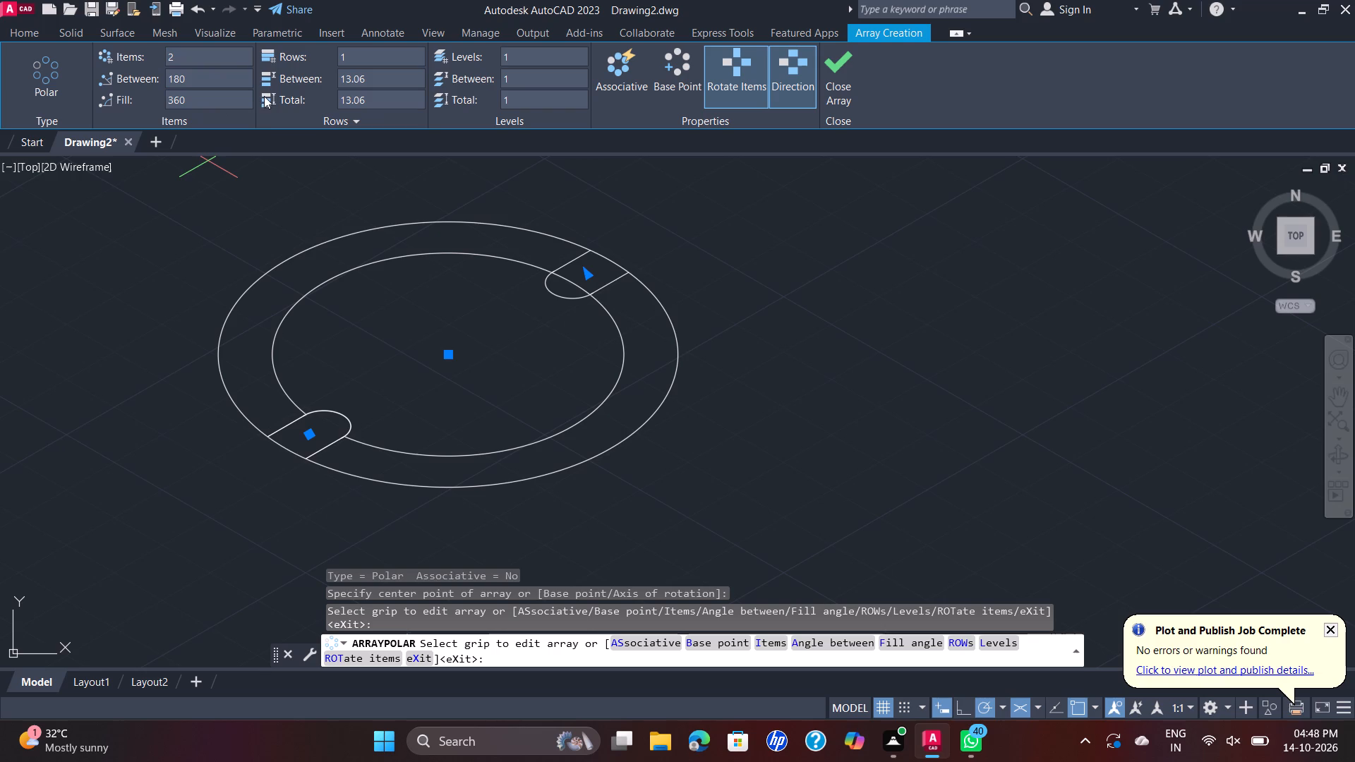
pyautogui.click(522, 206)
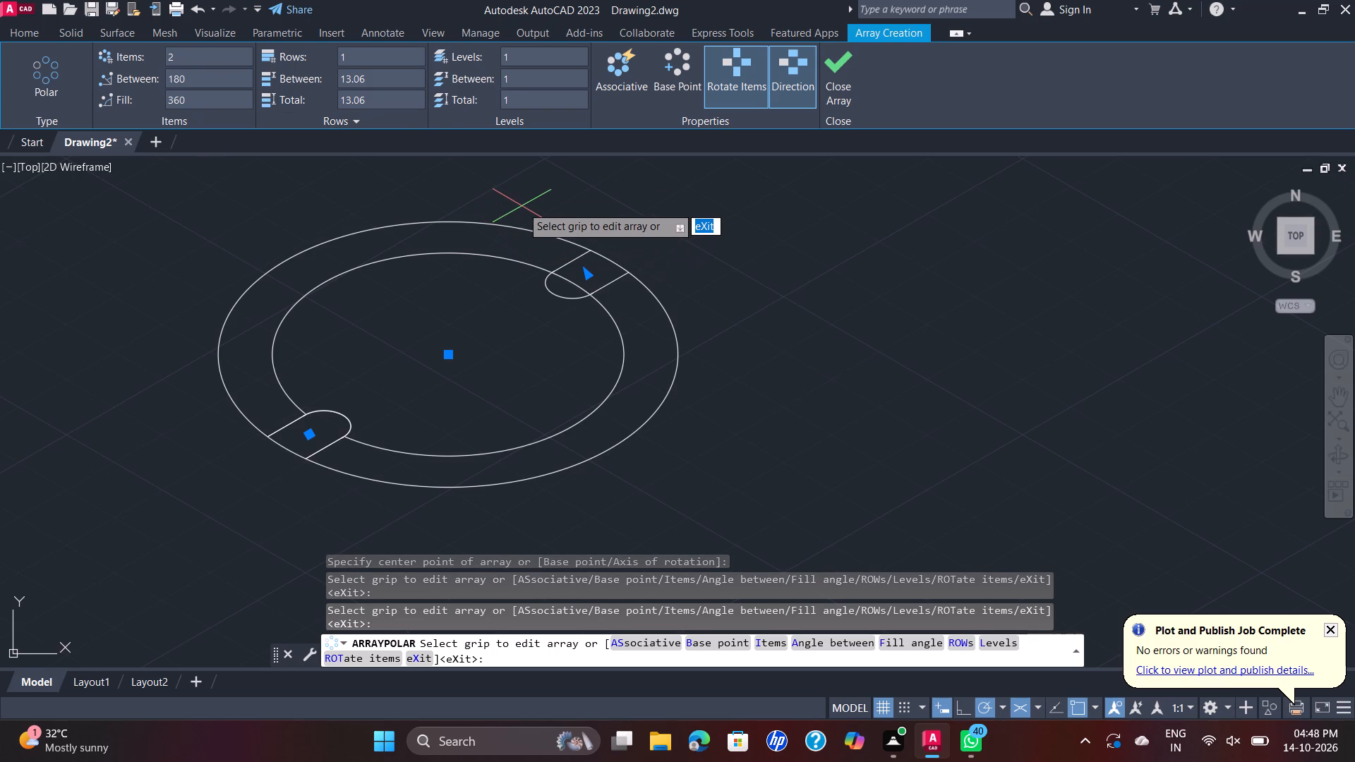
pyautogui.press('Return')
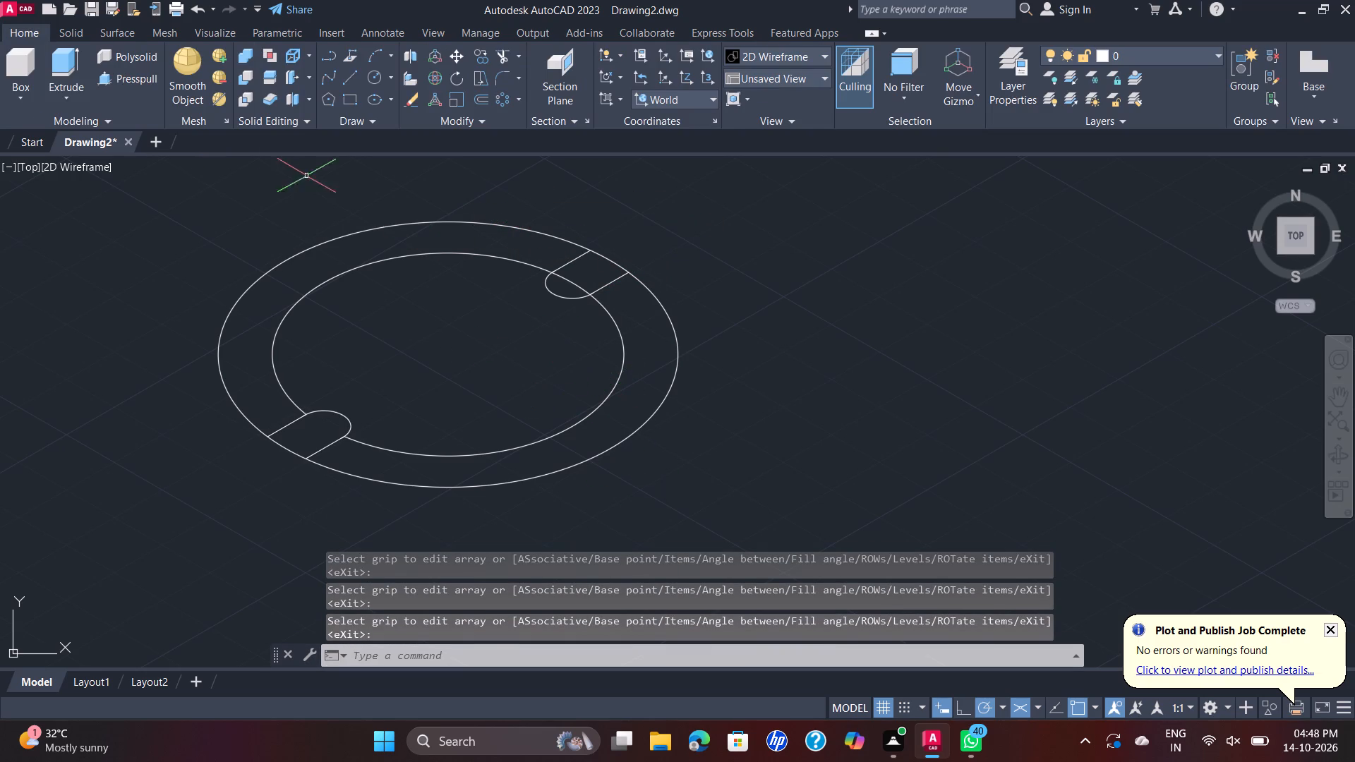
# Draw a guide line about 43 long at 330° from the isocircles' common centre to beyond the outer isocircle.
pyautogui.click(347, 78)
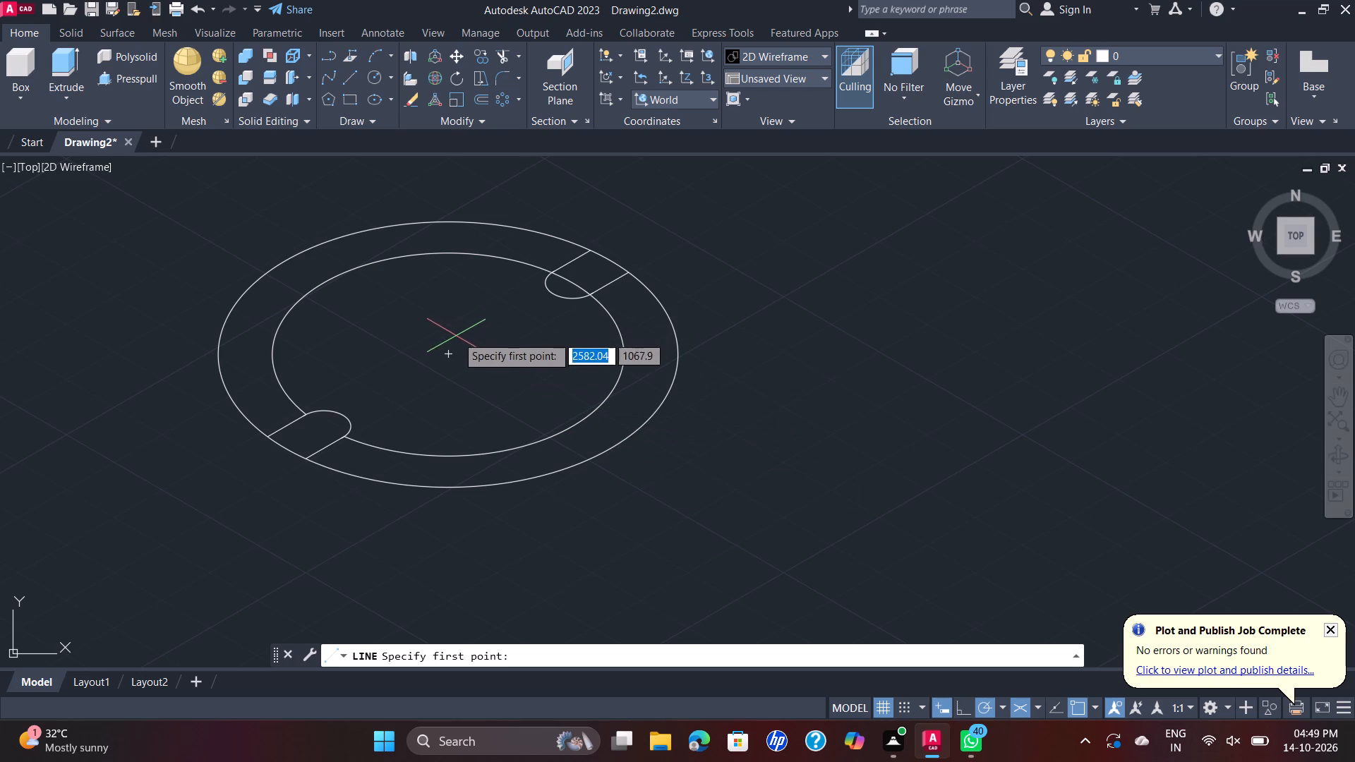
pyautogui.click(446, 357)
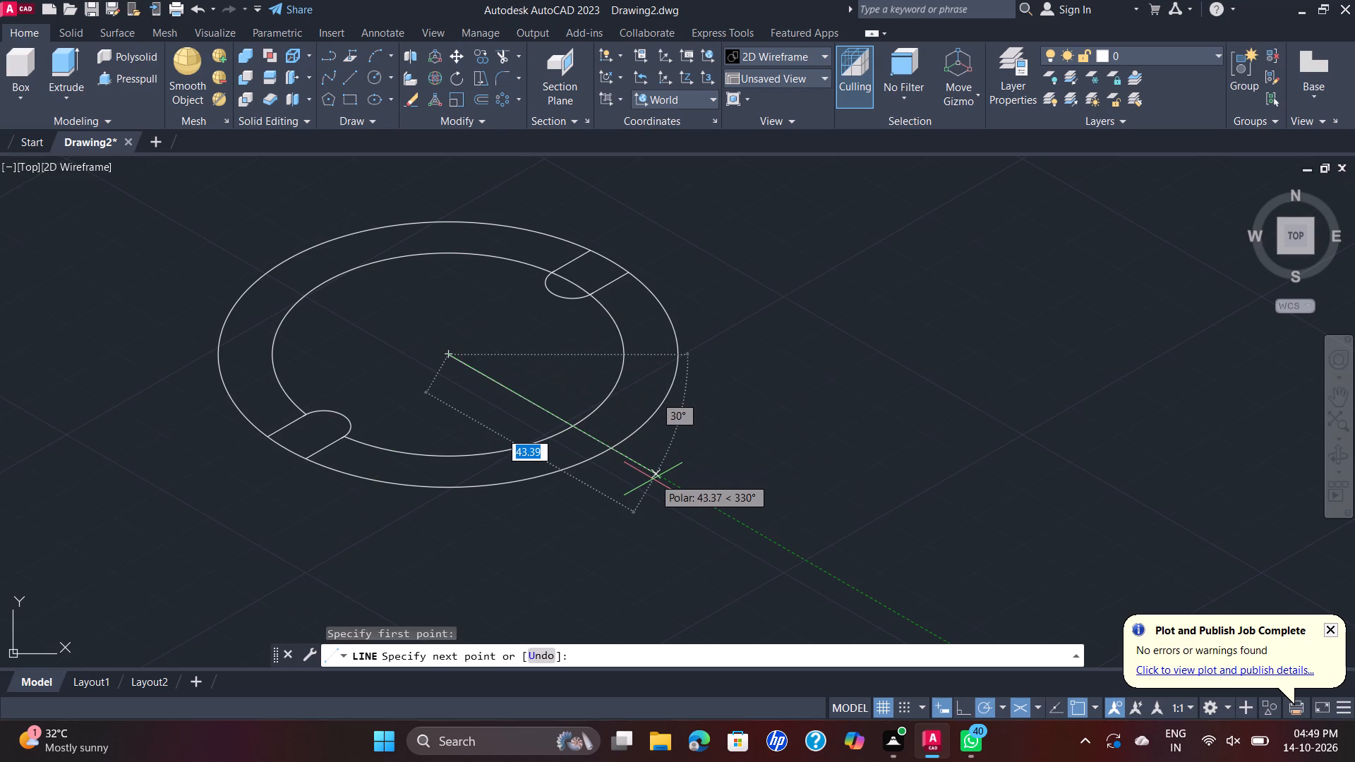
pyautogui.click(653, 479)
pyautogui.press('Escape')
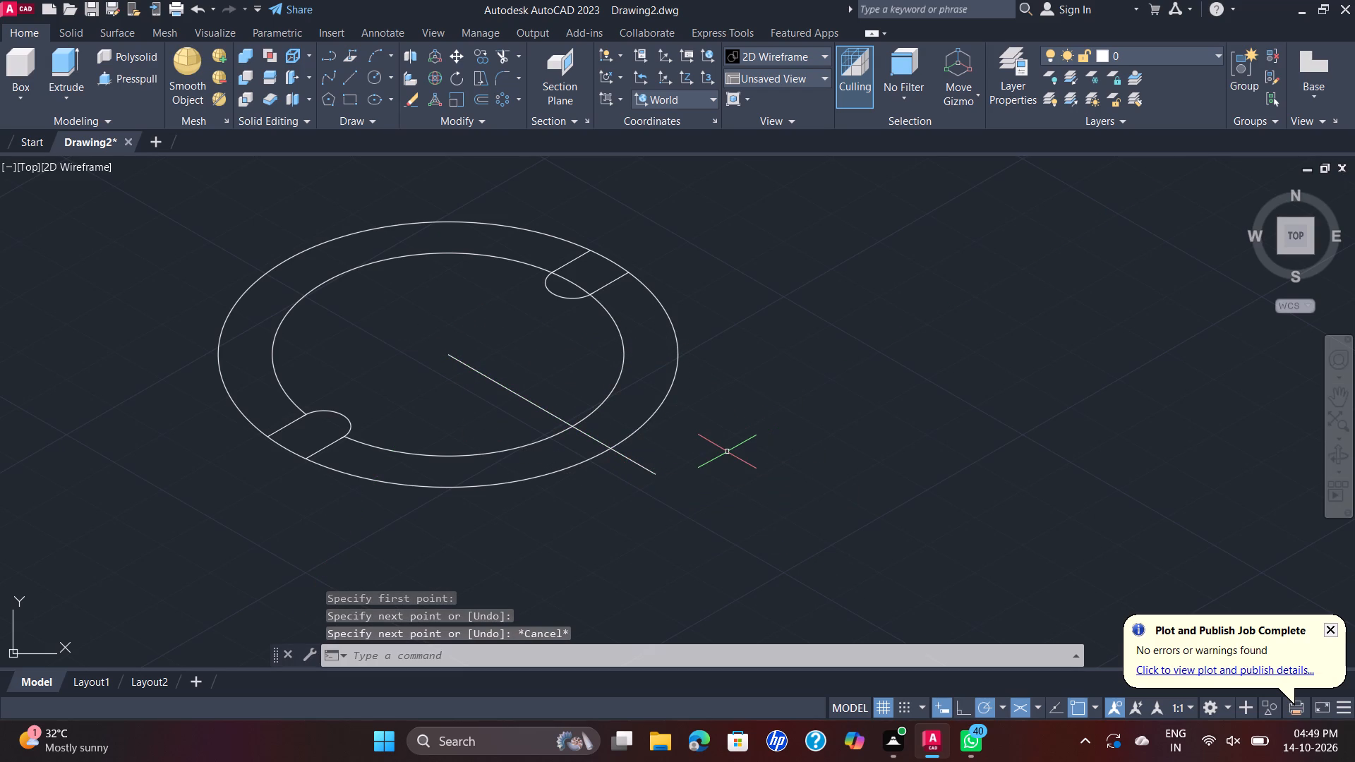
# Draw an 8-diameter isocircle centred where the guide line crosses the 52-diameter isocircle.
pyautogui.write('EL')
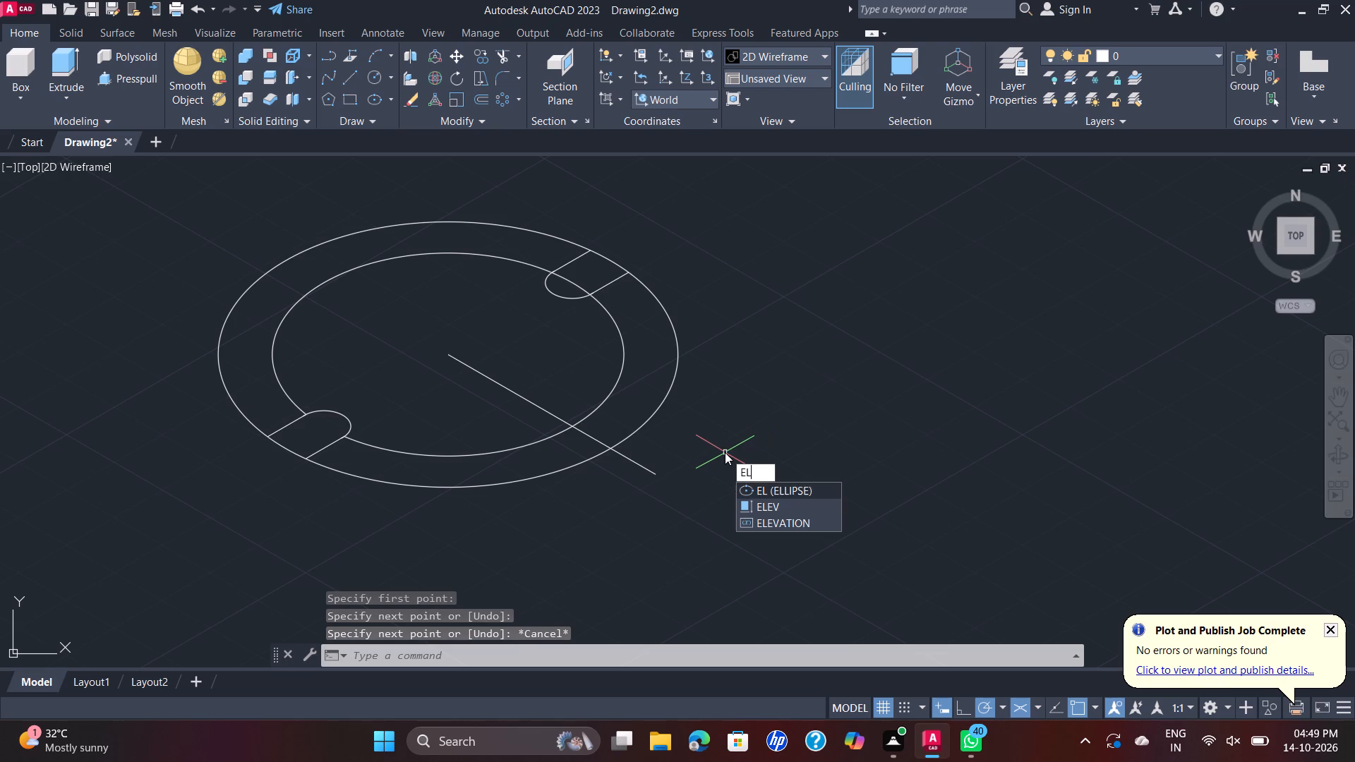
pyautogui.press('Return')
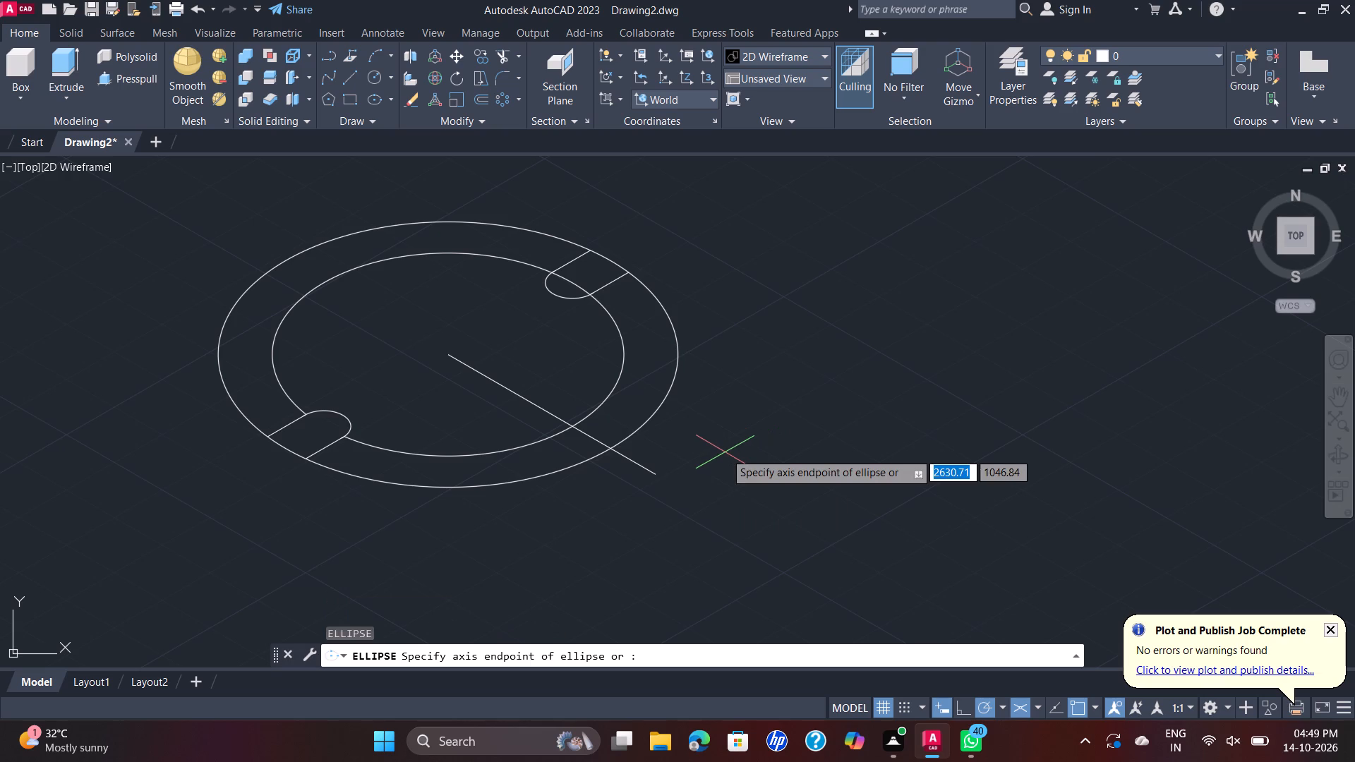
pyautogui.write('ISO')
pyautogui.press('Return')
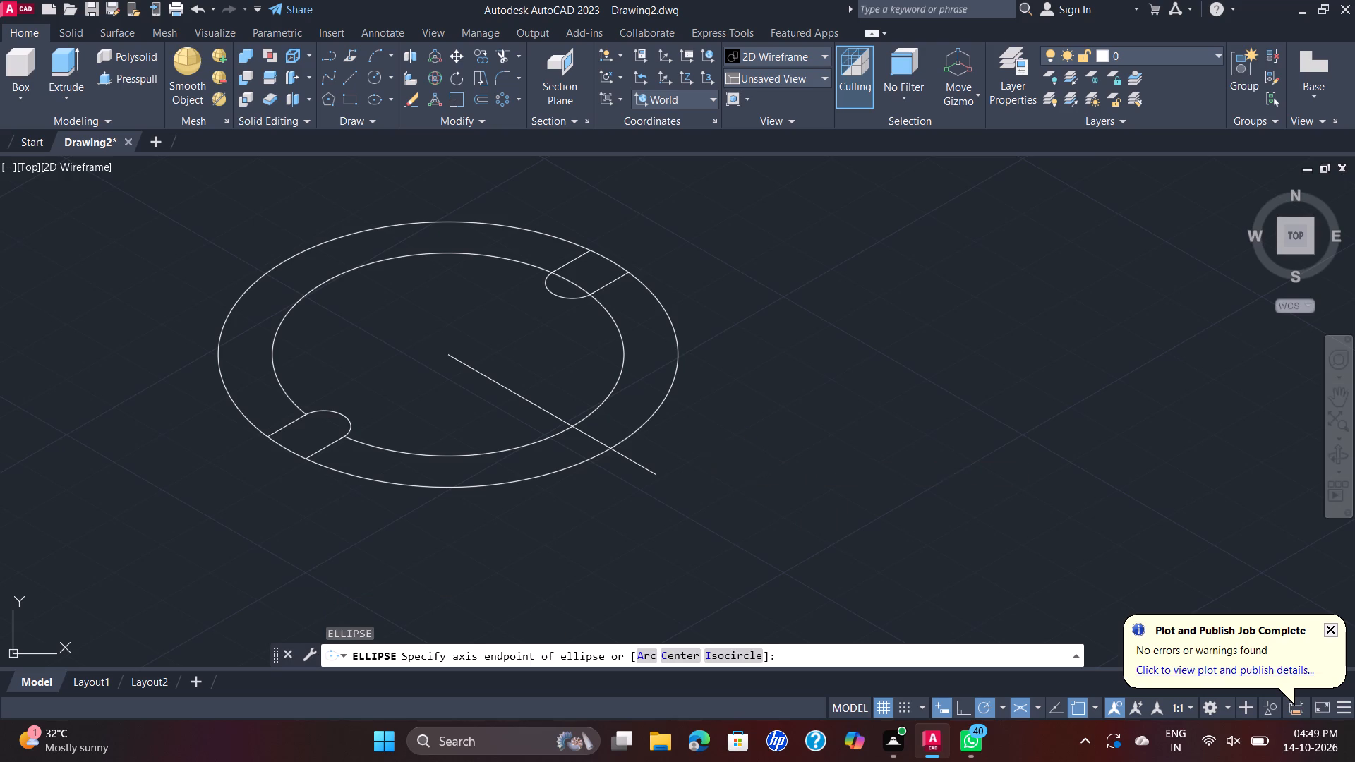
pyautogui.click(573, 429)
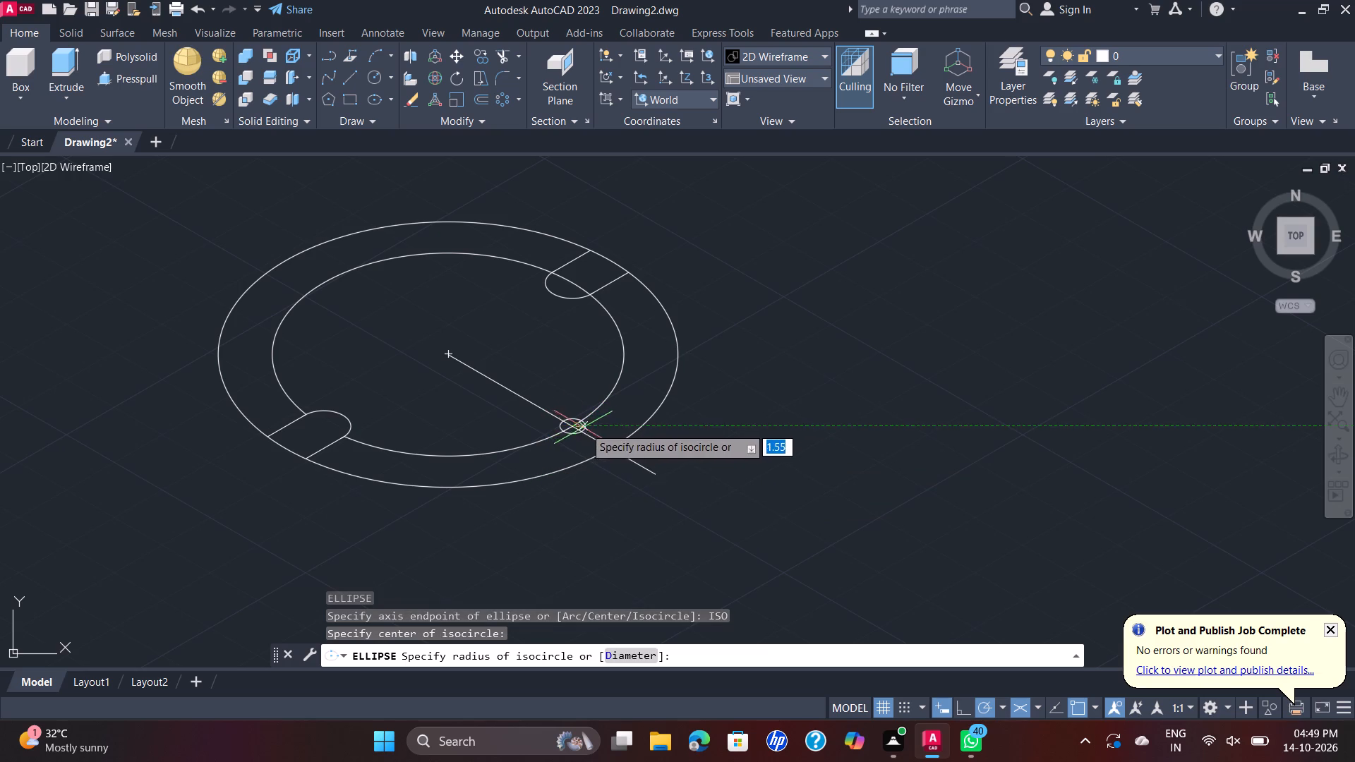
pyautogui.press('d')
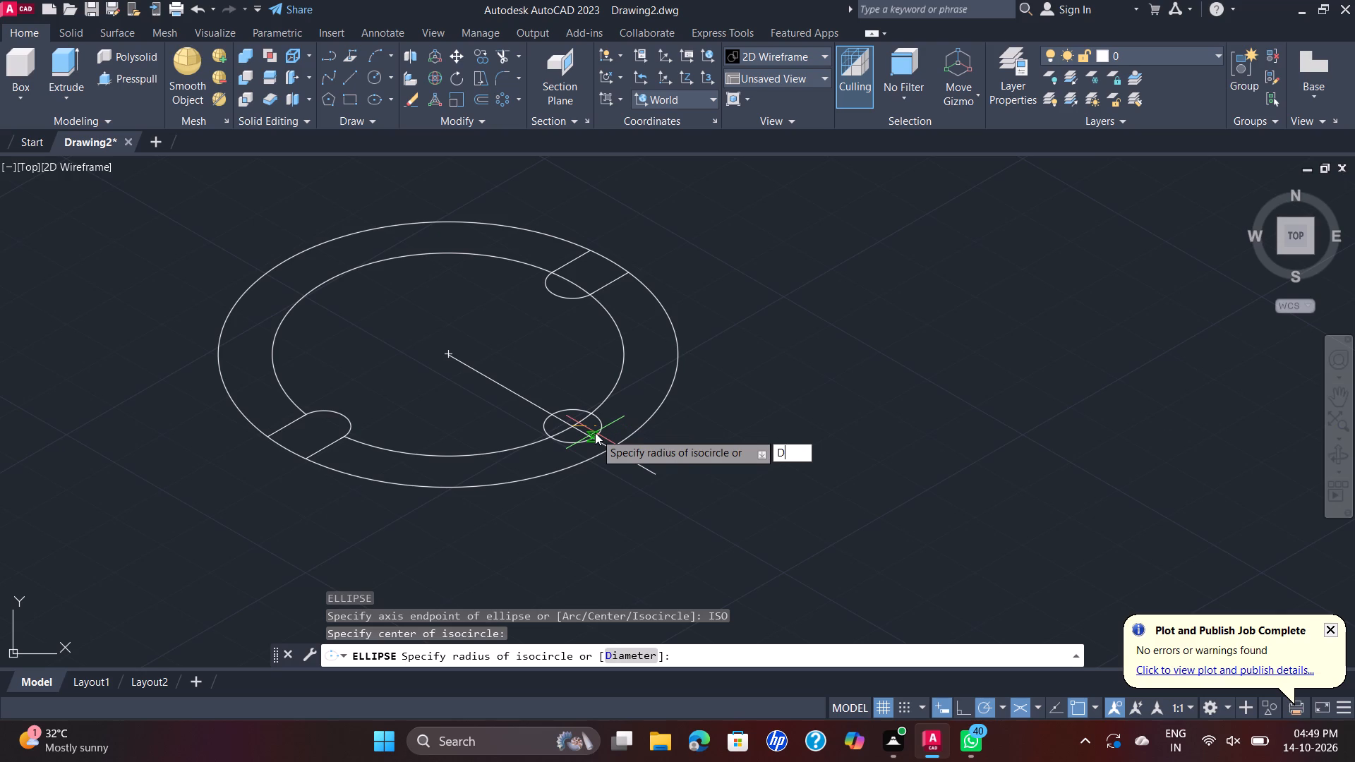
pyautogui.press('Return')
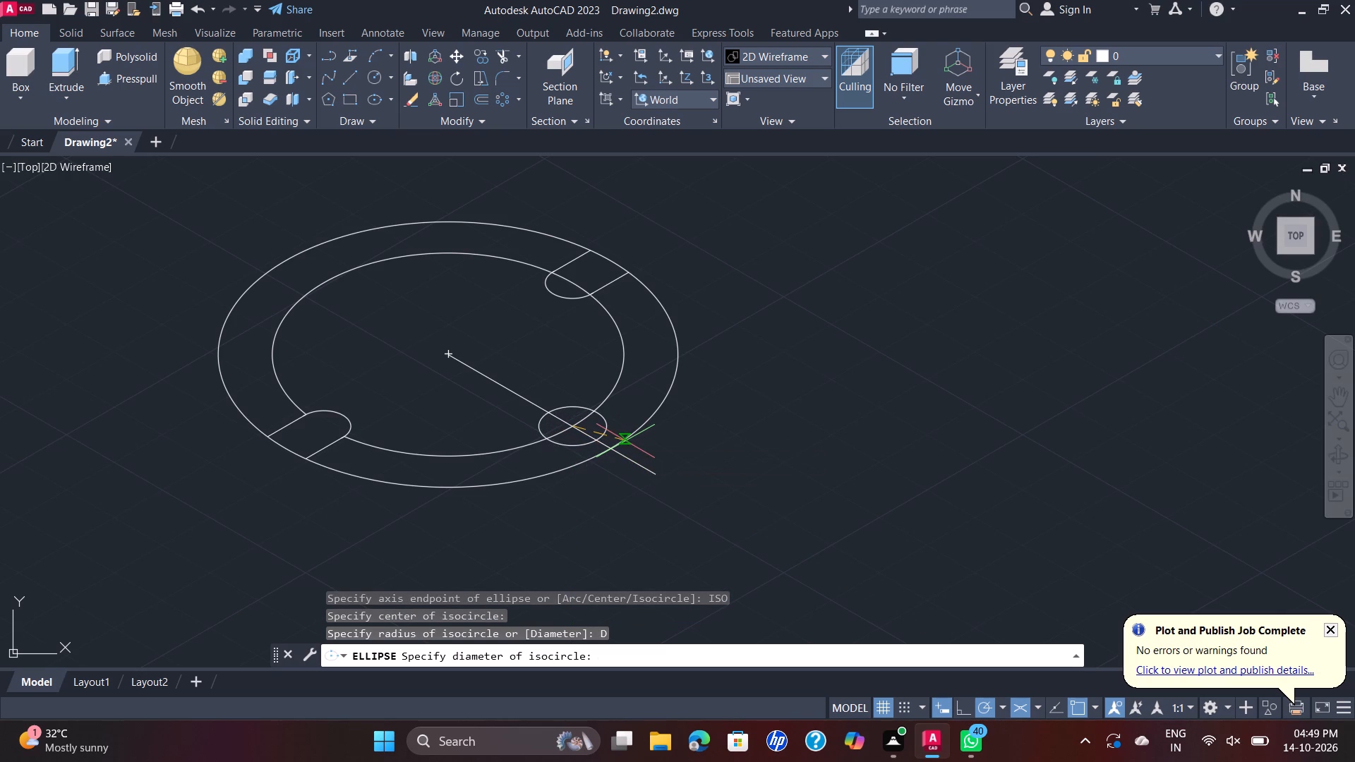
pyautogui.press('8')
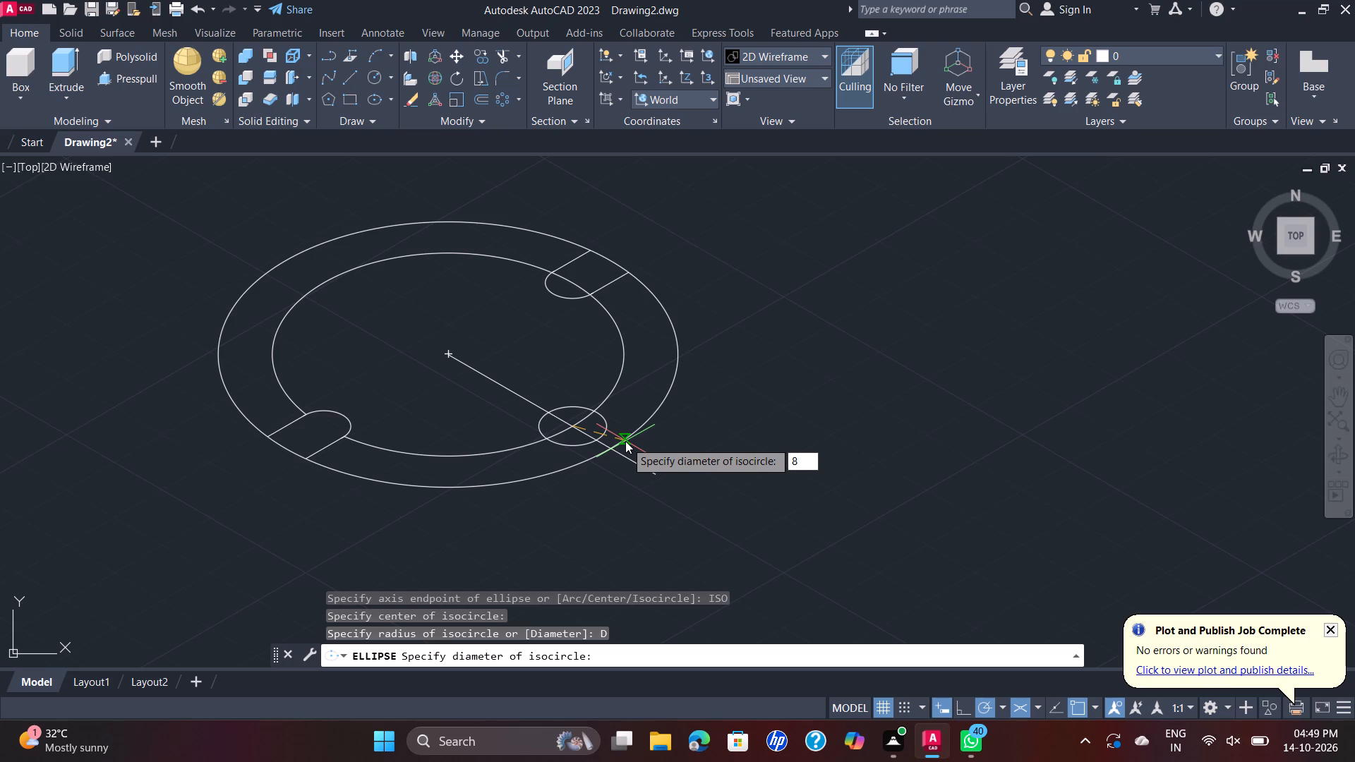
pyautogui.press('Return')
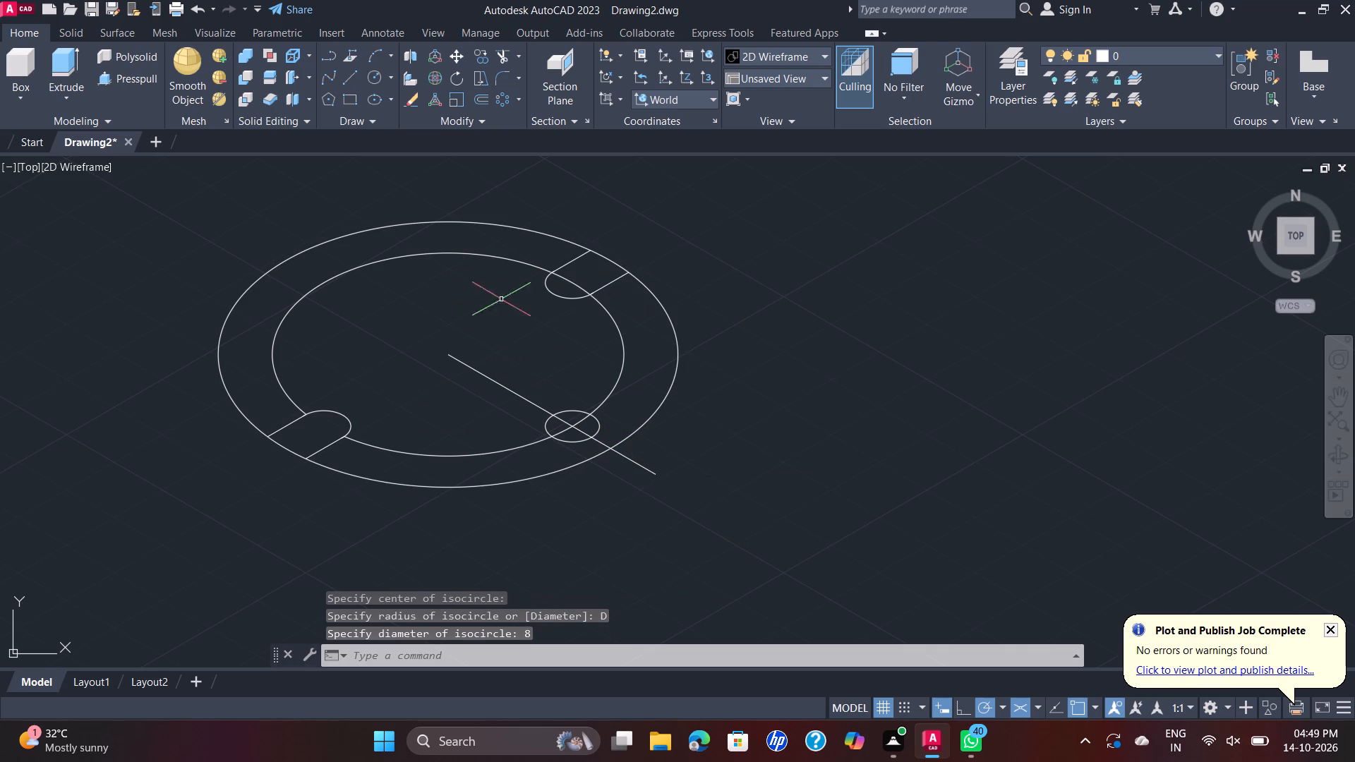
# Delete the guide line running from the common centre.
pyautogui.click(502, 384)
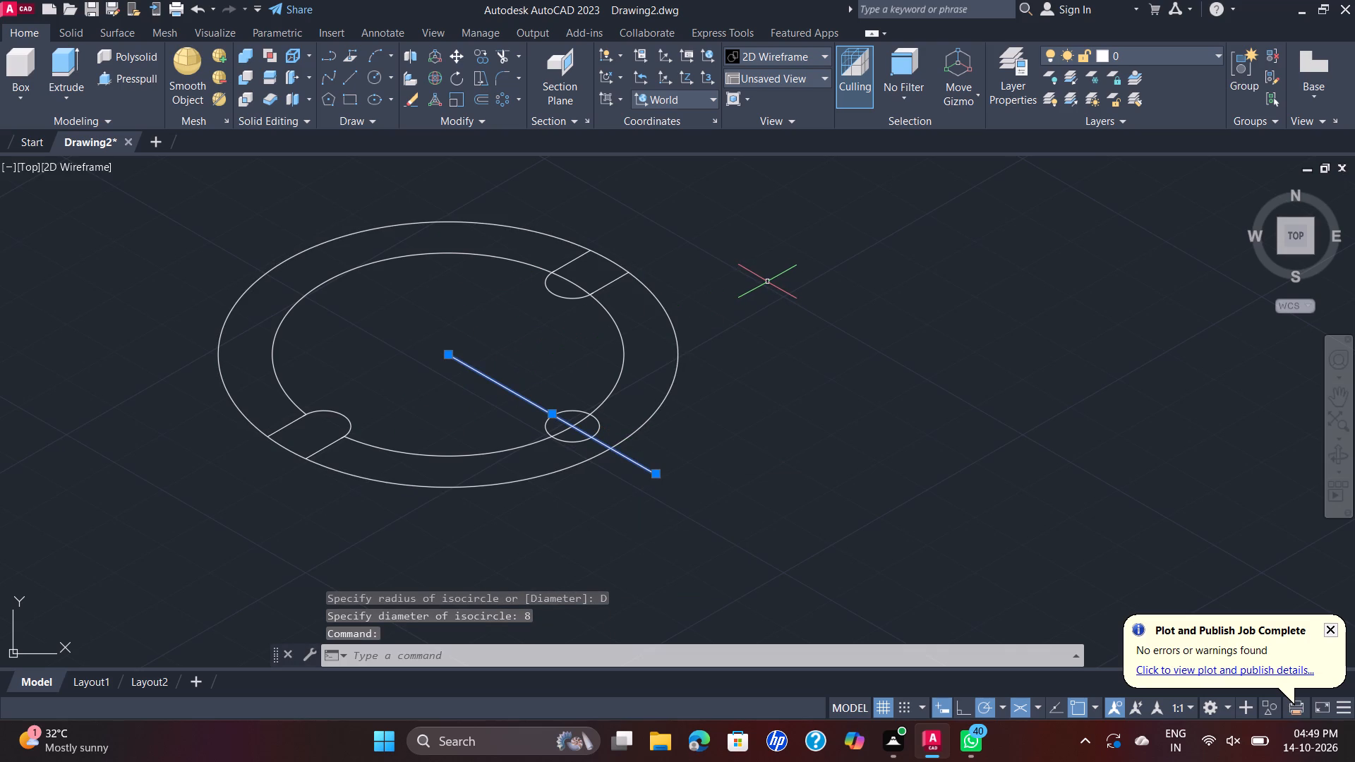
pyautogui.press('Delete')
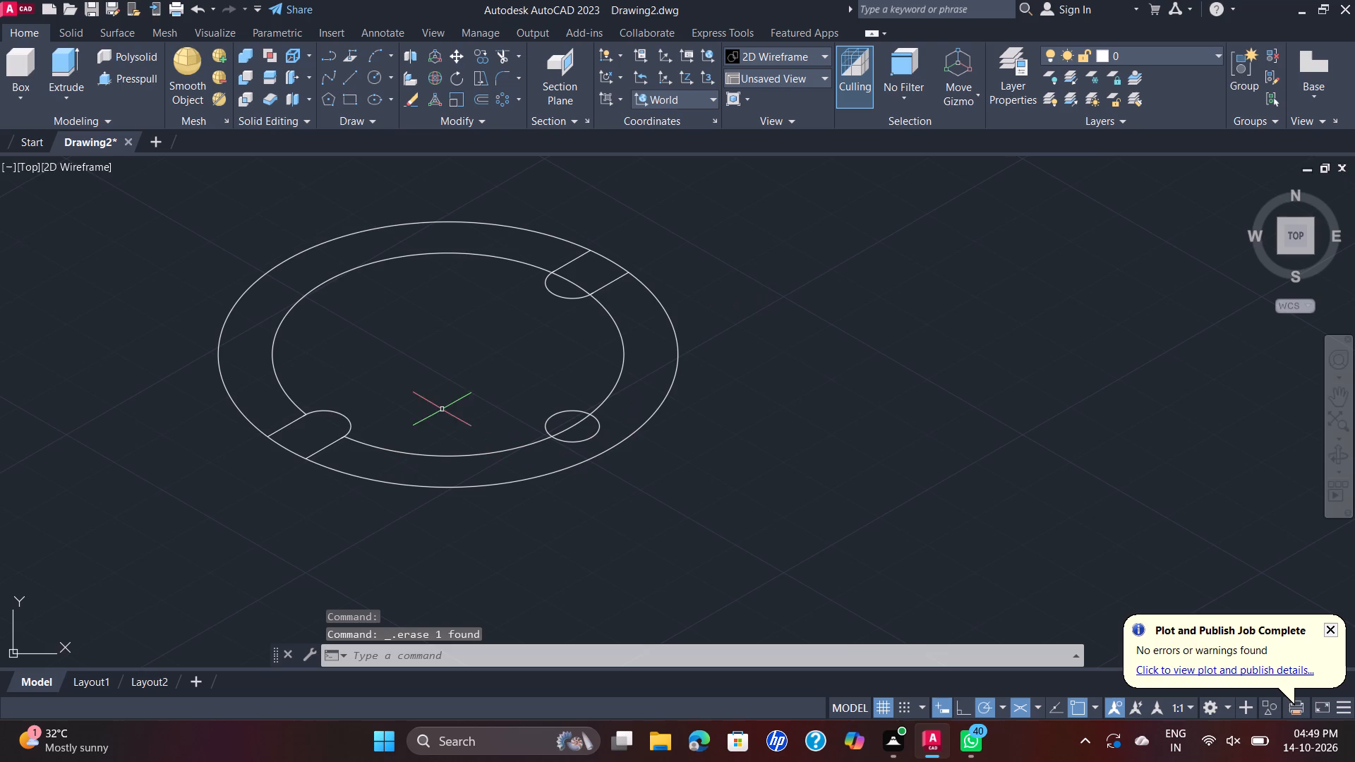
# Draw two lines at 330° from the new small isocircle's crossings with the 52-diameter isocircle, each ending just beyond the outer isocircle.
pyautogui.click(349, 77)
pyautogui.scroll(2, 555, 436)
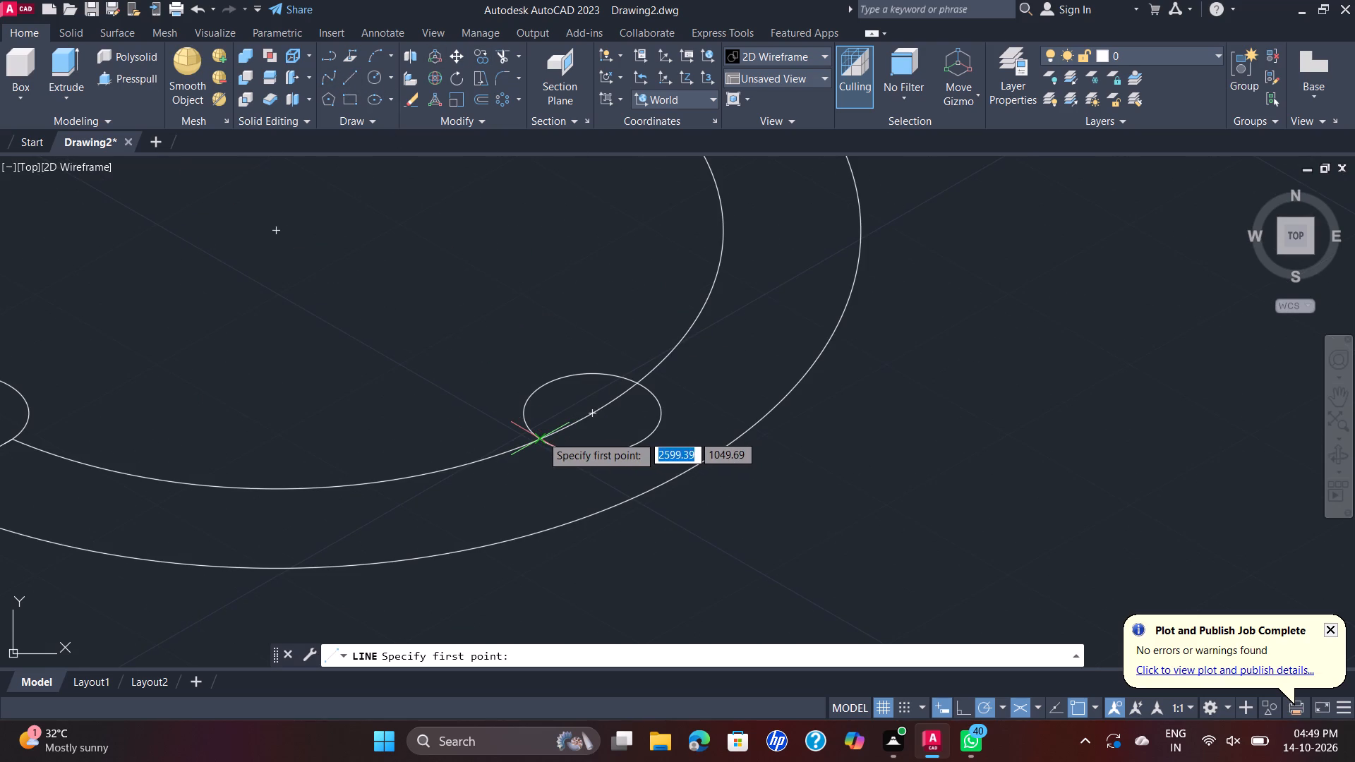
pyautogui.click(536, 439)
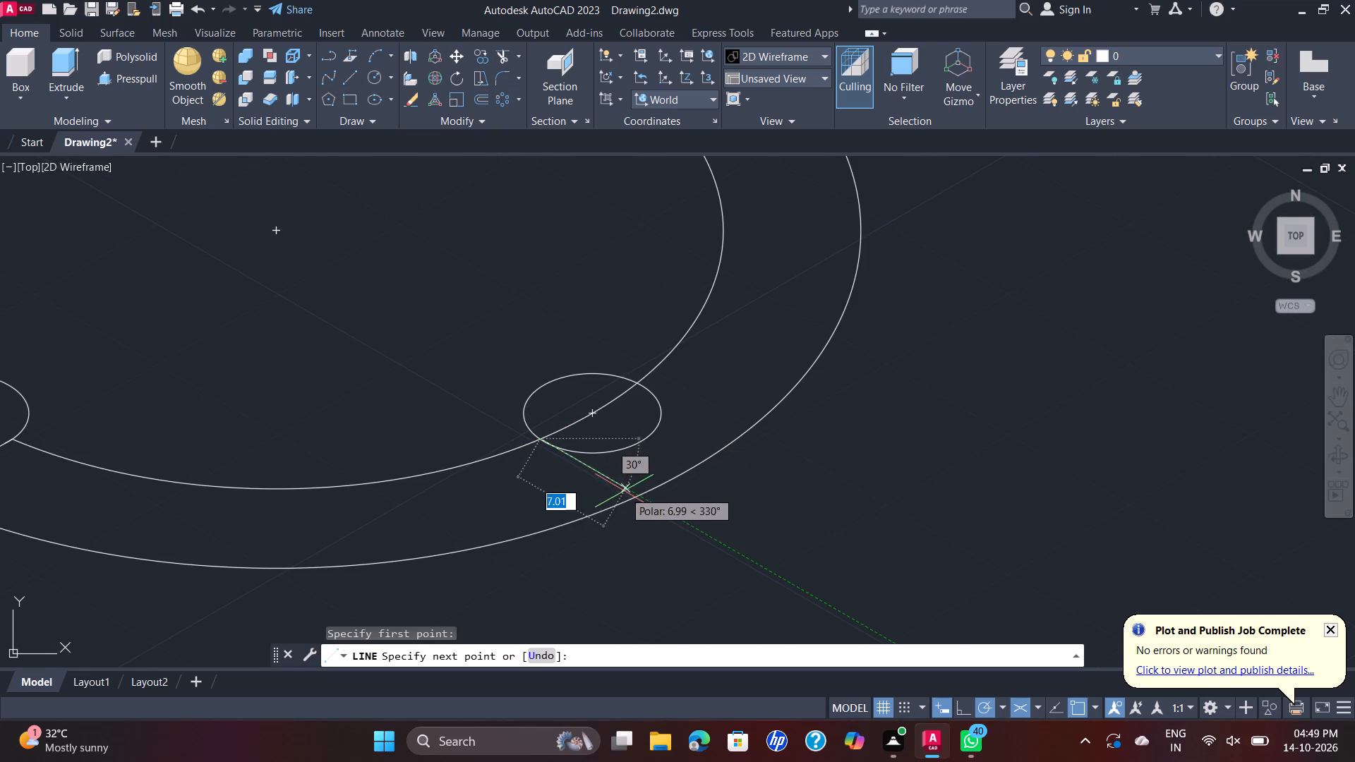
pyautogui.click(655, 507)
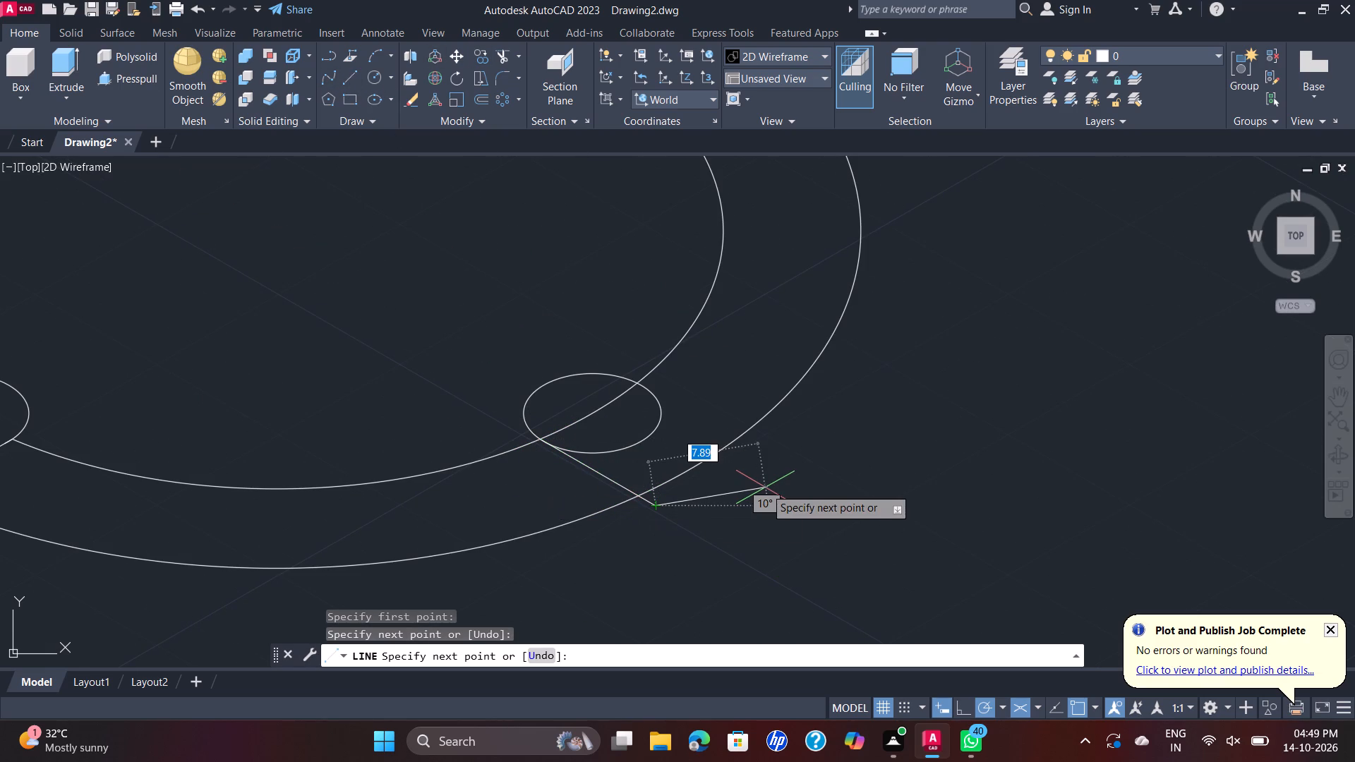
pyautogui.press('Escape')
pyautogui.press('space')
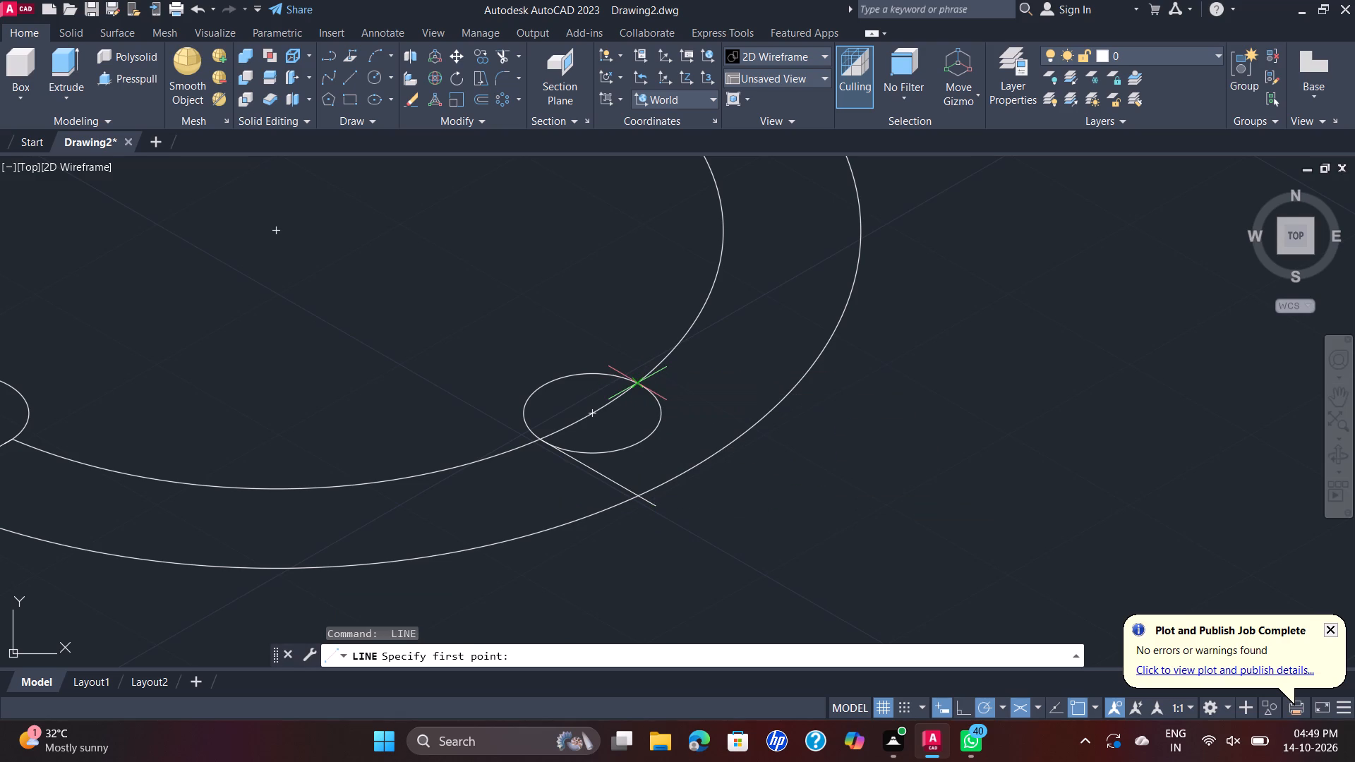
pyautogui.click(642, 382)
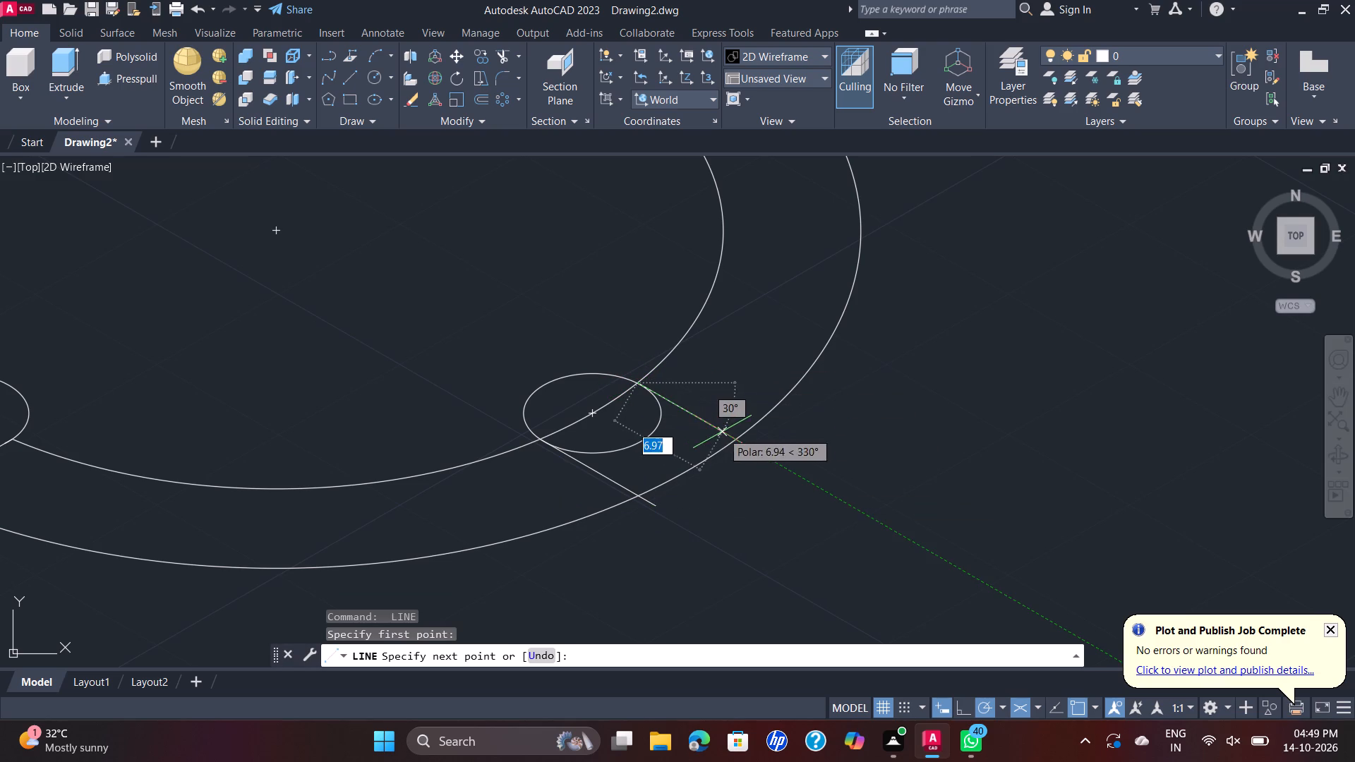
pyautogui.click(758, 450)
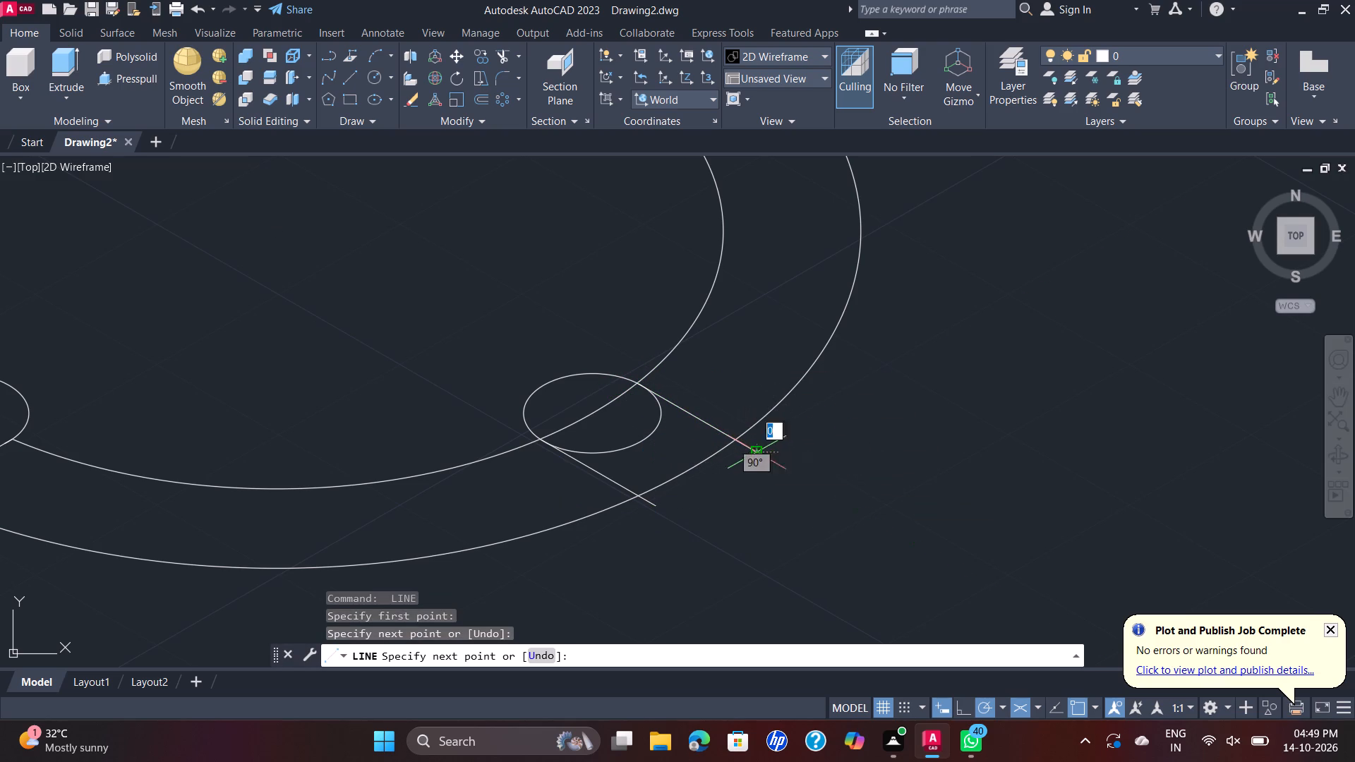
pyautogui.press('Escape')
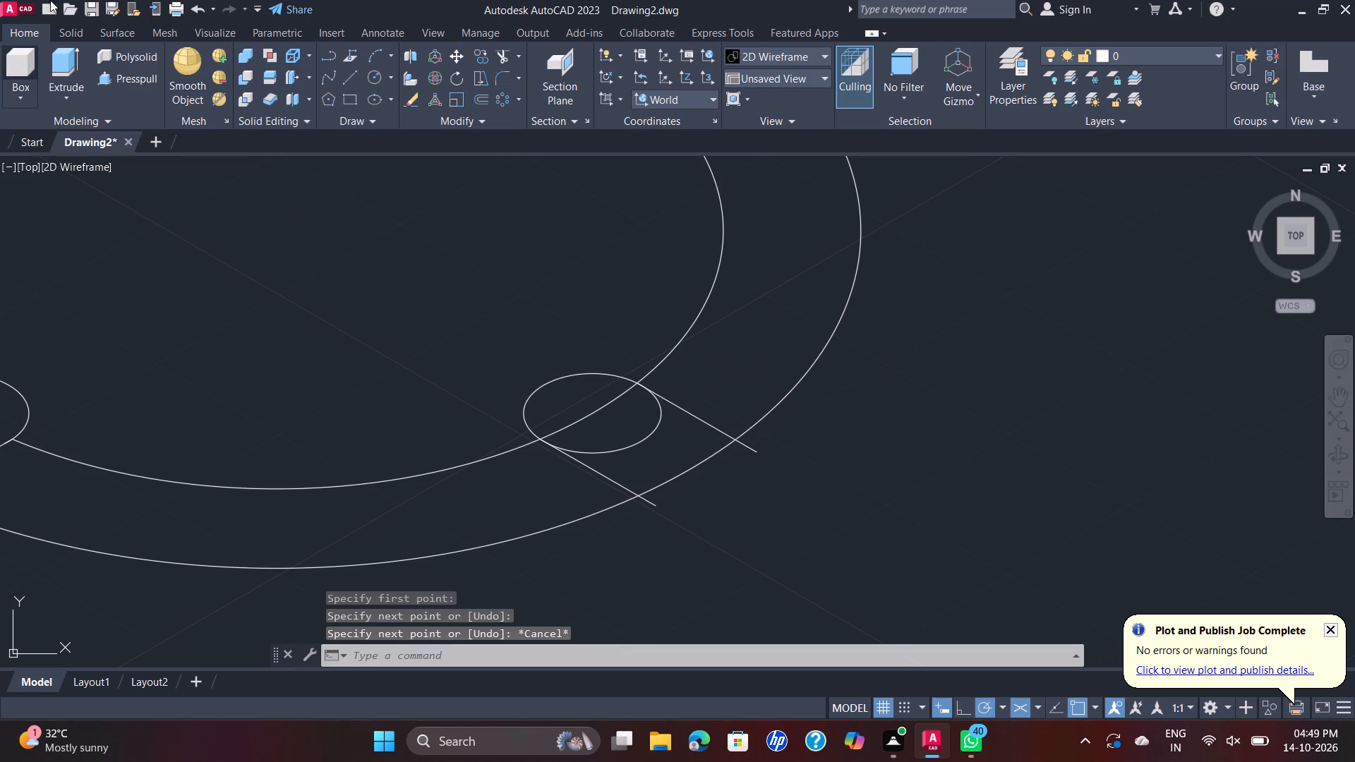
# Trim the line ends outside the outer isocircle, the small isocircle's outward arc and the 52-diameter segment inside it to form an open slot.
pyautogui.click(498, 54)
pyautogui.click(751, 453)
pyautogui.click(656, 507)
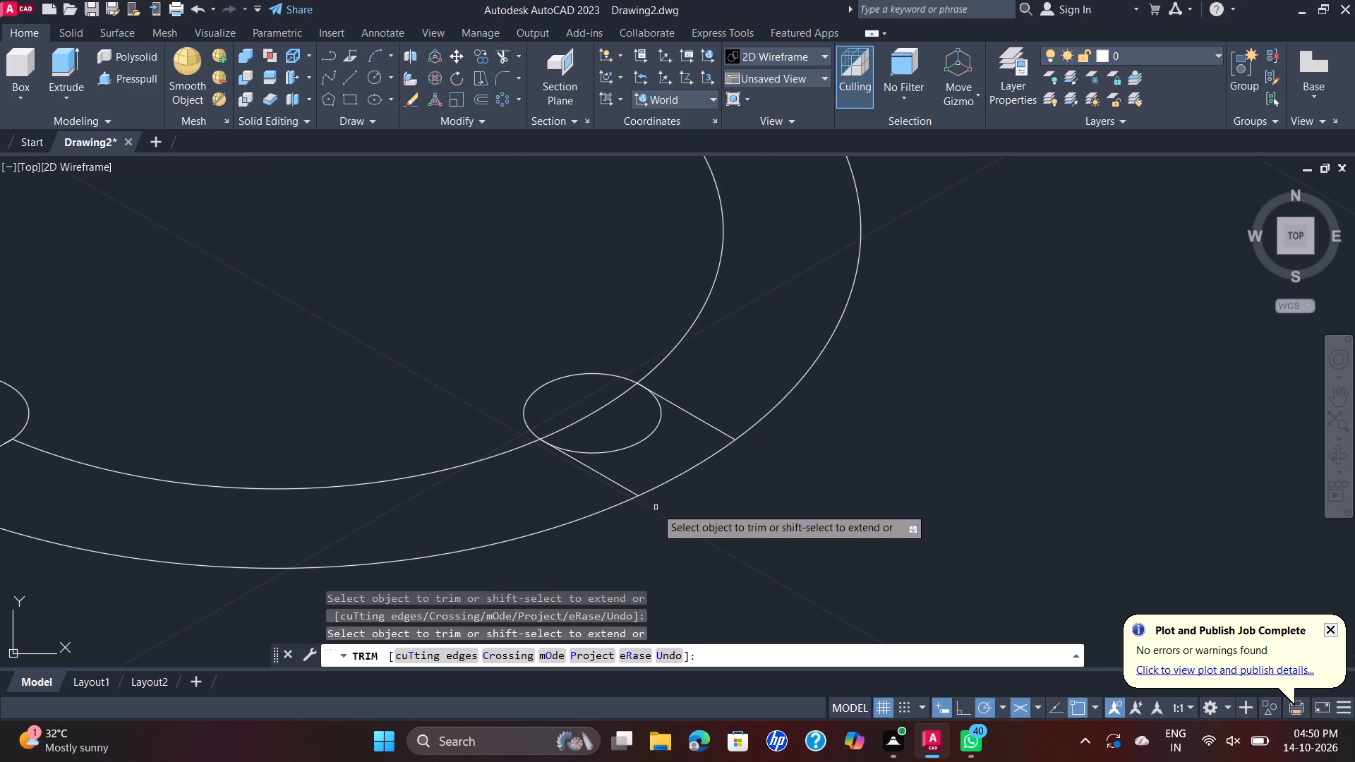
pyautogui.click(633, 445)
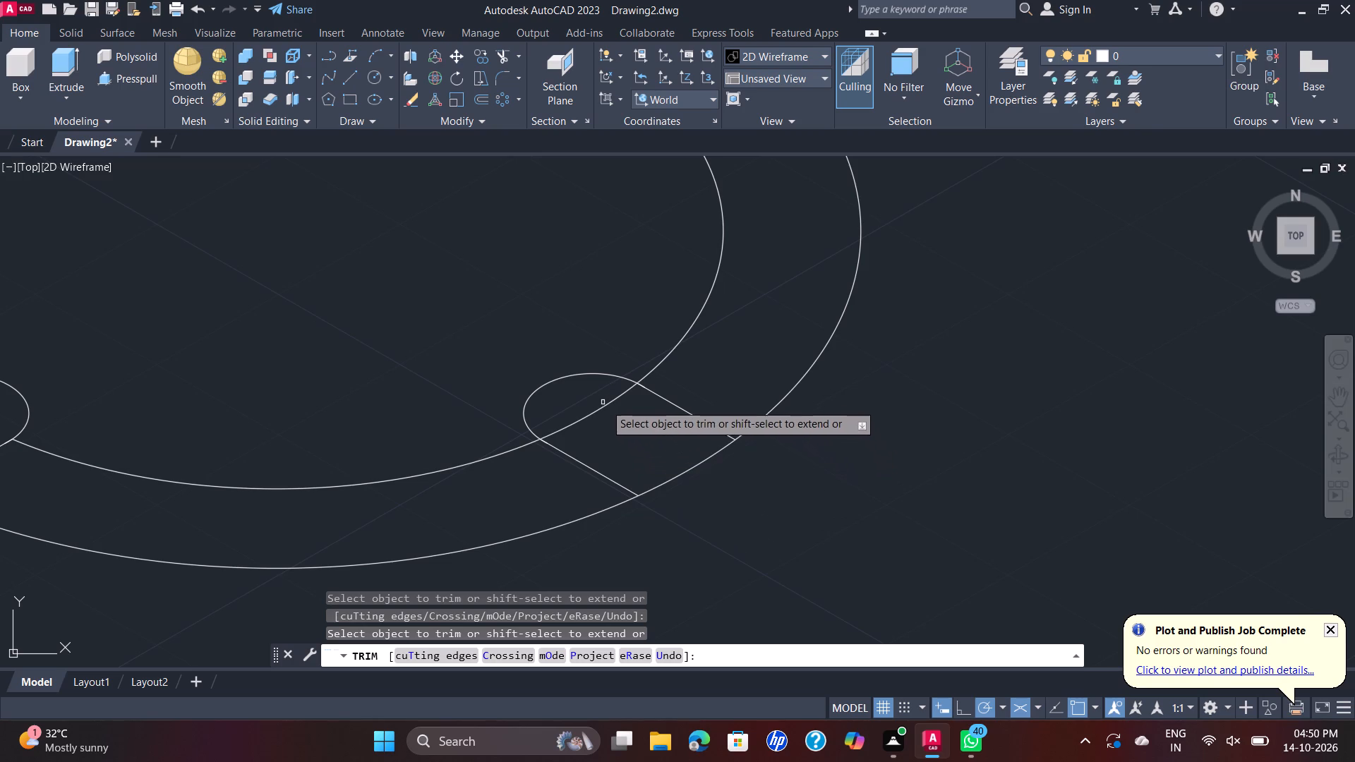
pyautogui.click(608, 407)
pyautogui.scroll(-2, 639, 412)
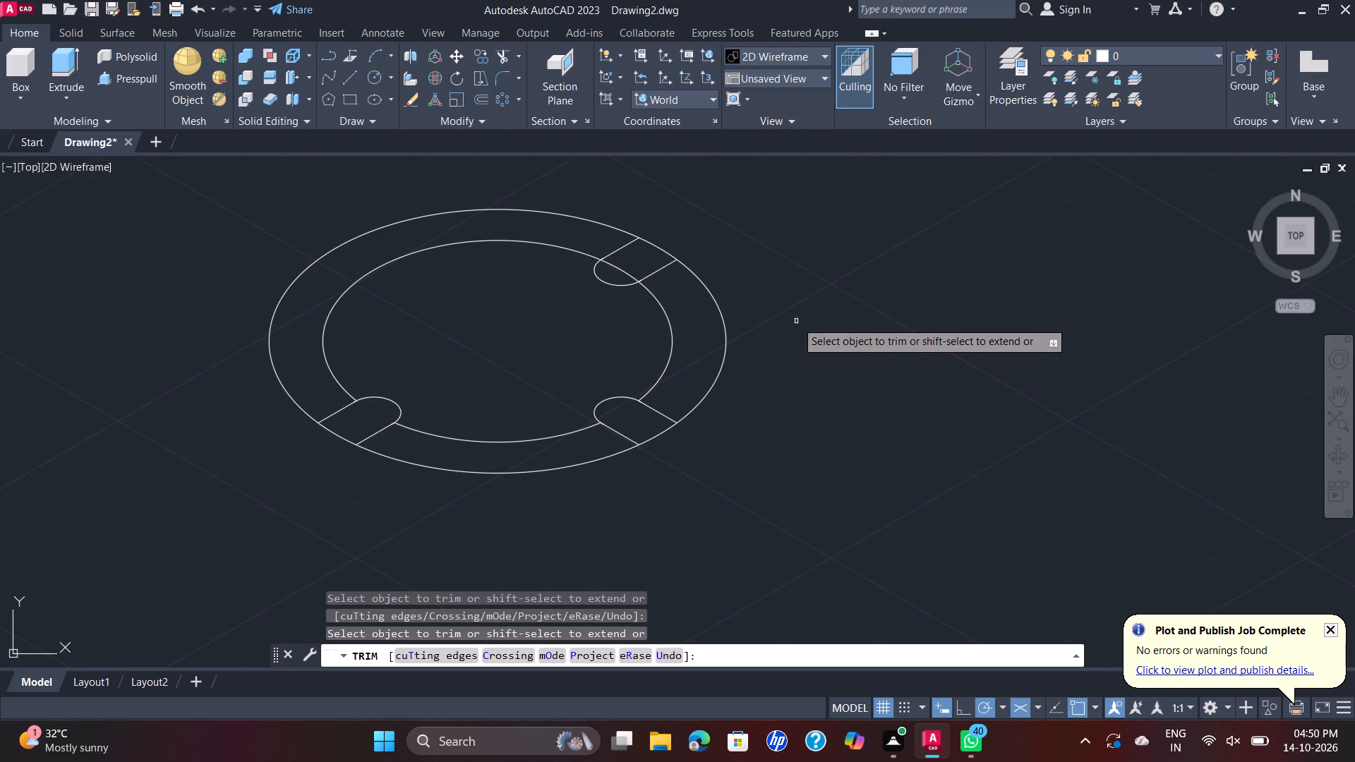
pyautogui.press('Escape')
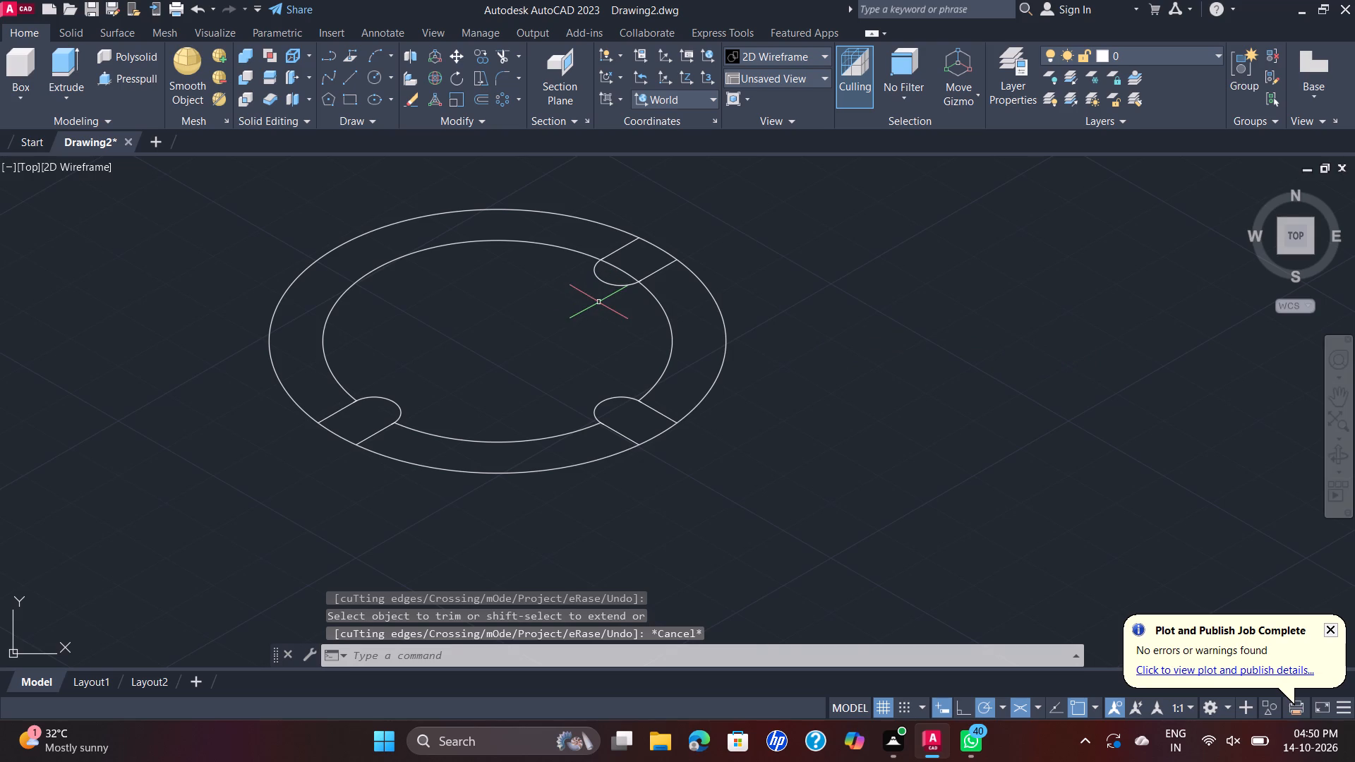
# Polar-array the new slot's arc and two side lines about the isocircles' common centre with 2 items over 360°.
pyautogui.moveTo(602, 306); pyautogui.dragTo(631, 353, button='middle')
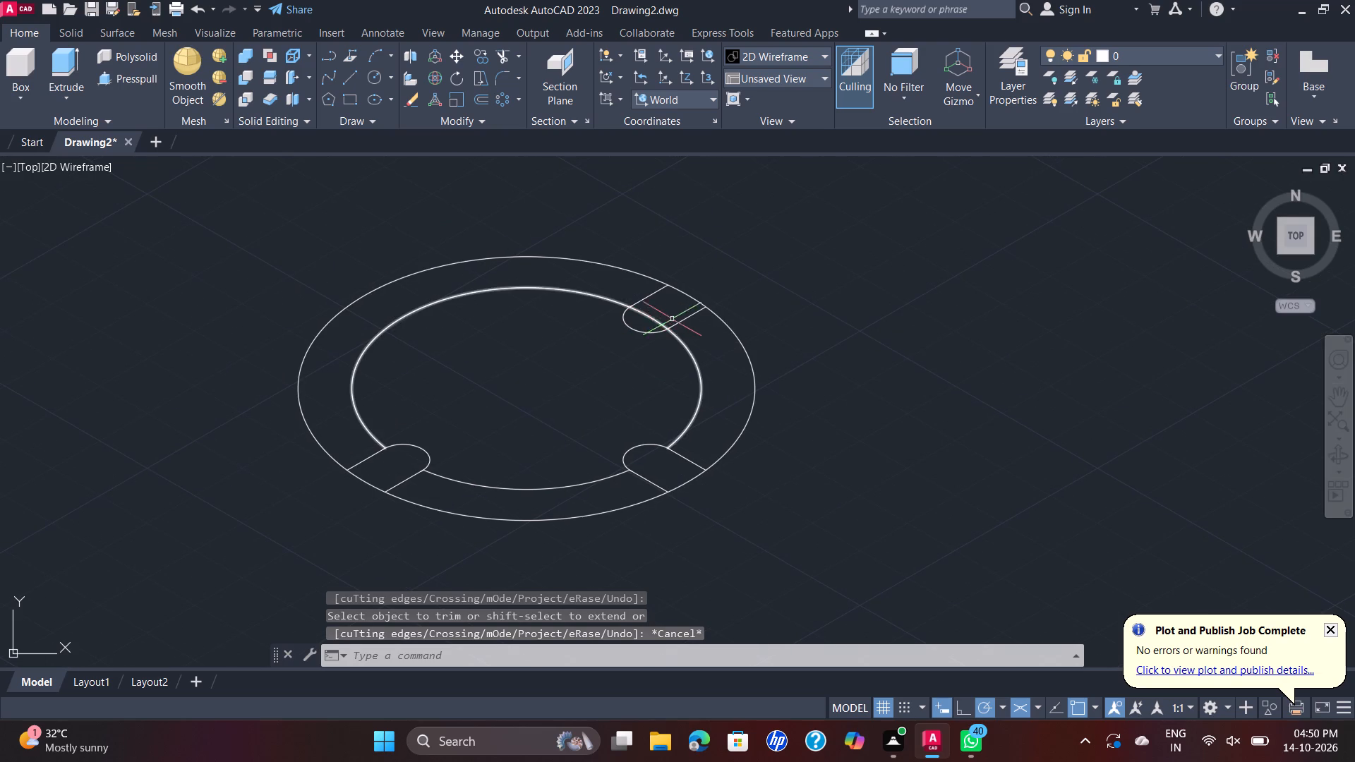
pyautogui.click(637, 449)
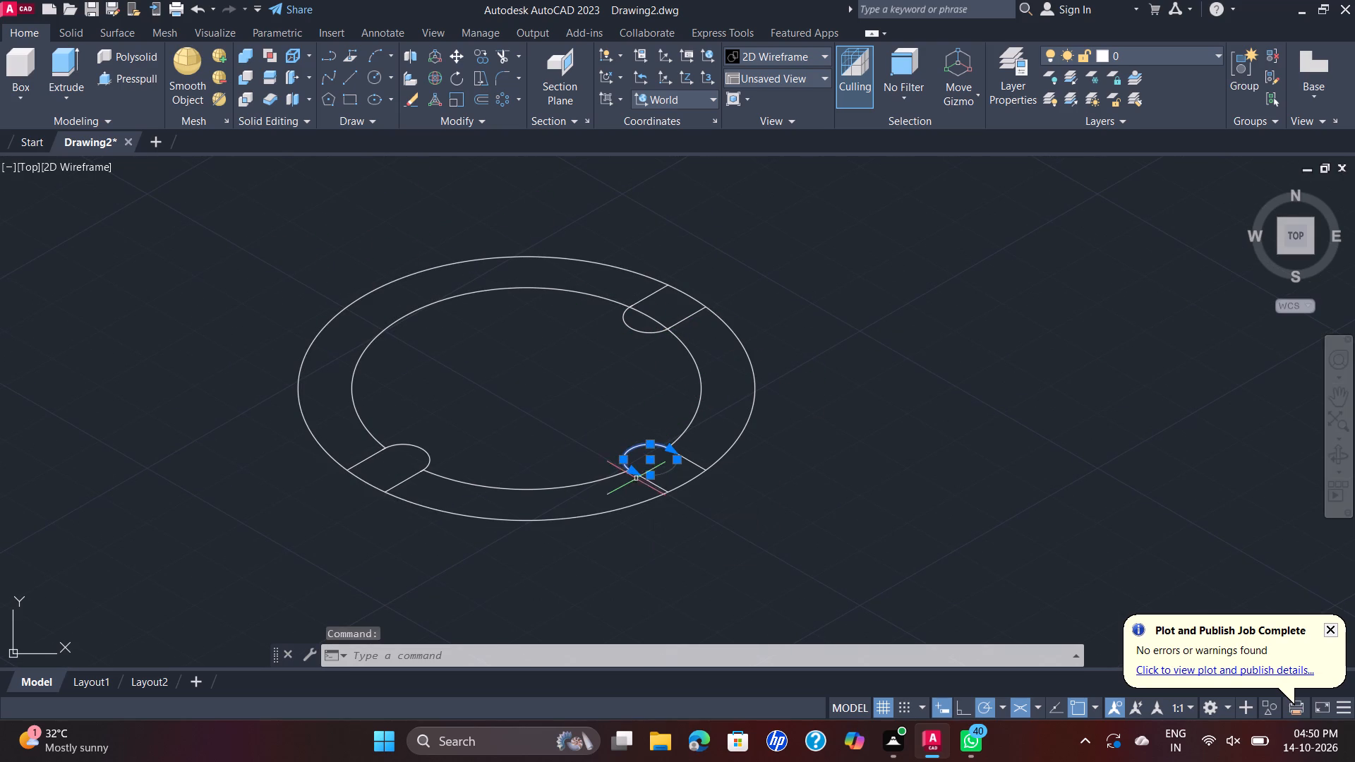
pyautogui.click(642, 475)
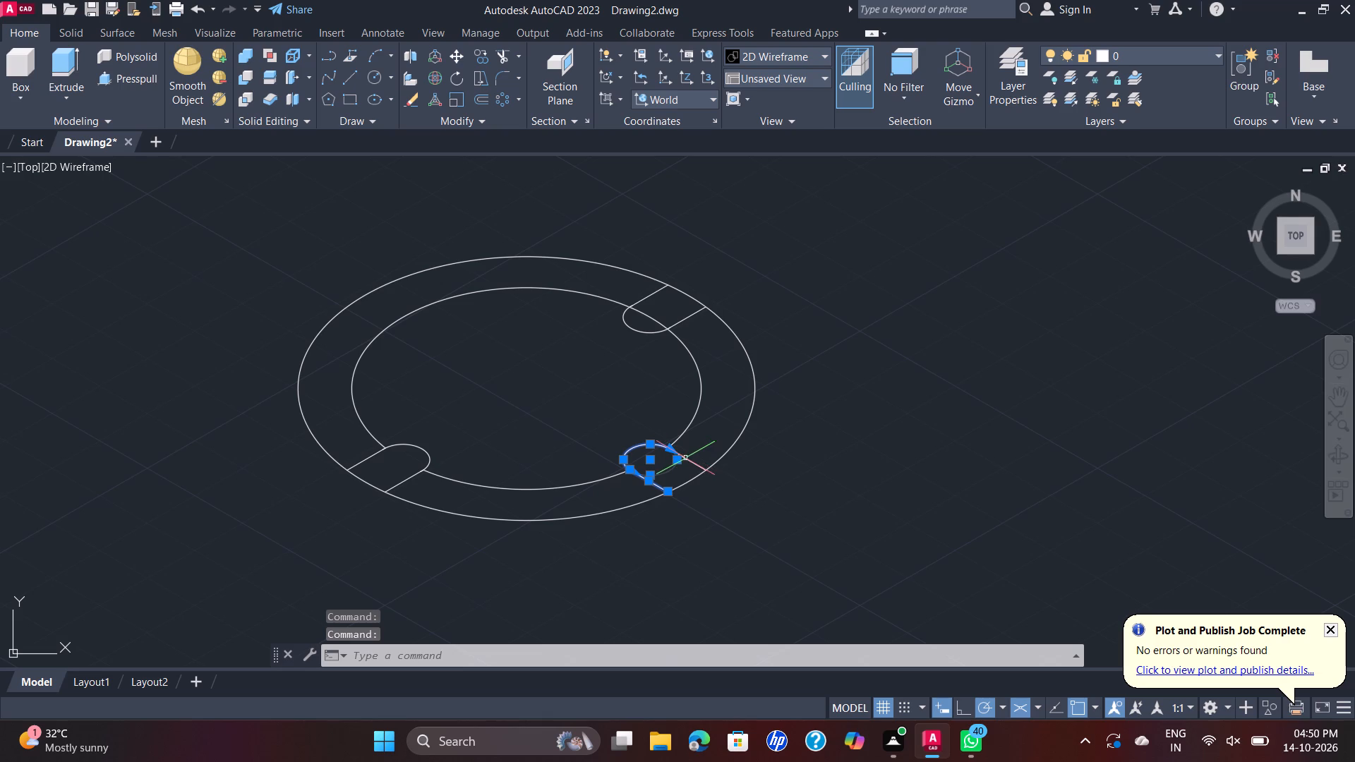
pyautogui.click(685, 458)
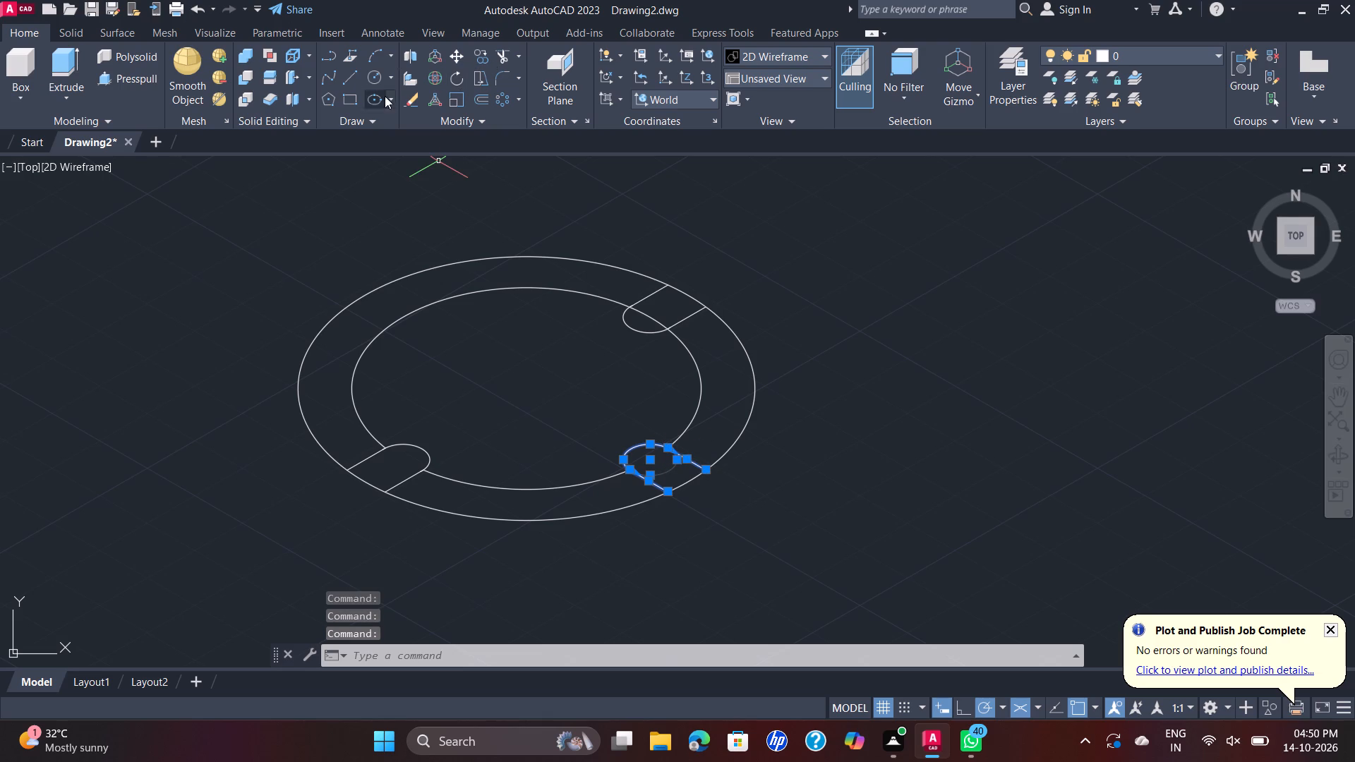
pyautogui.click(514, 101)
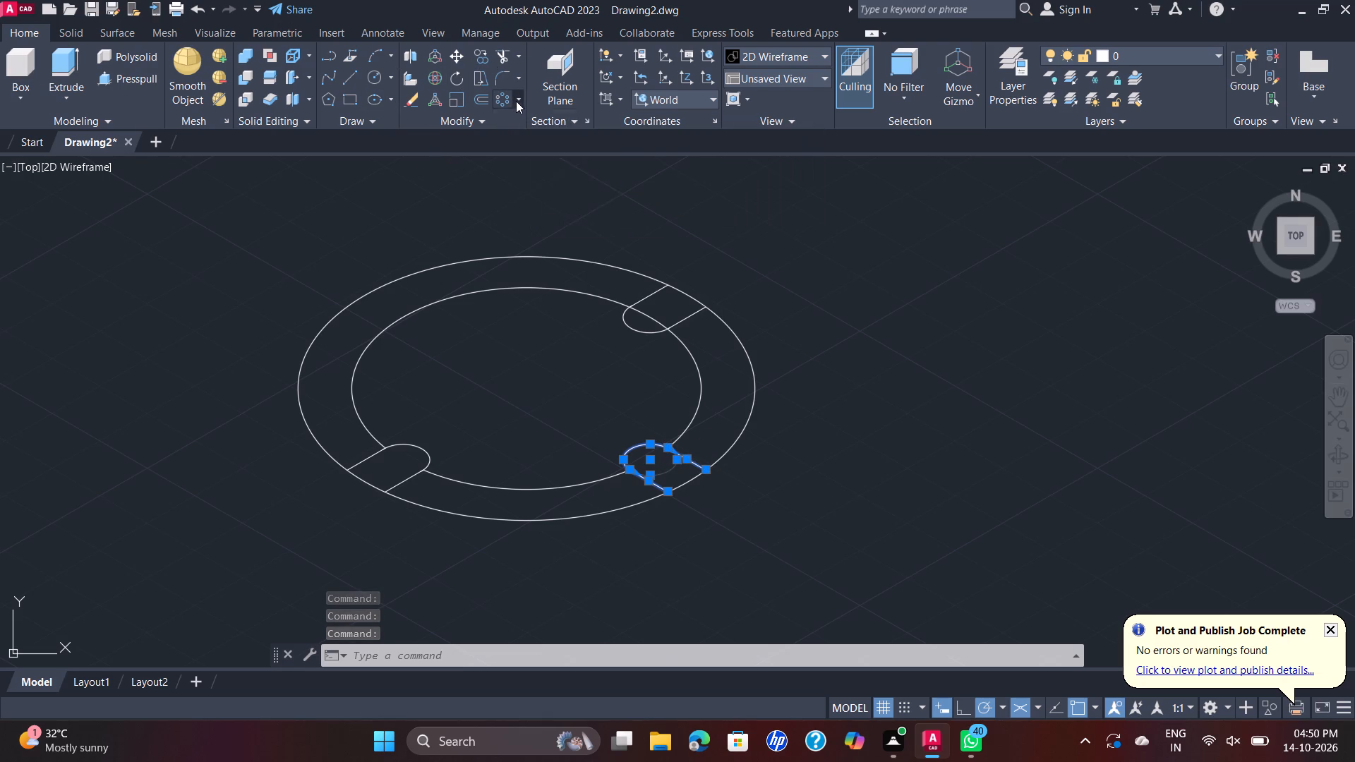
pyautogui.click(554, 202)
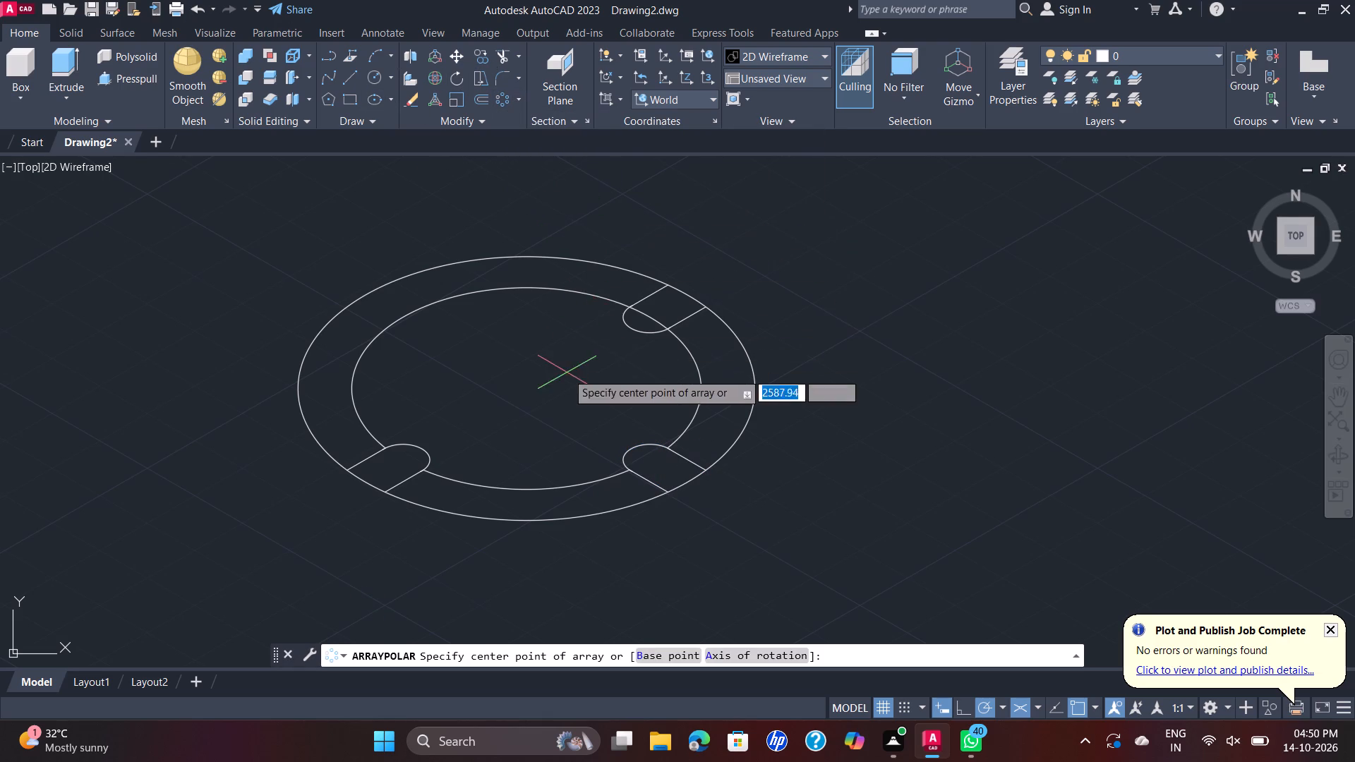
pyautogui.click(523, 388)
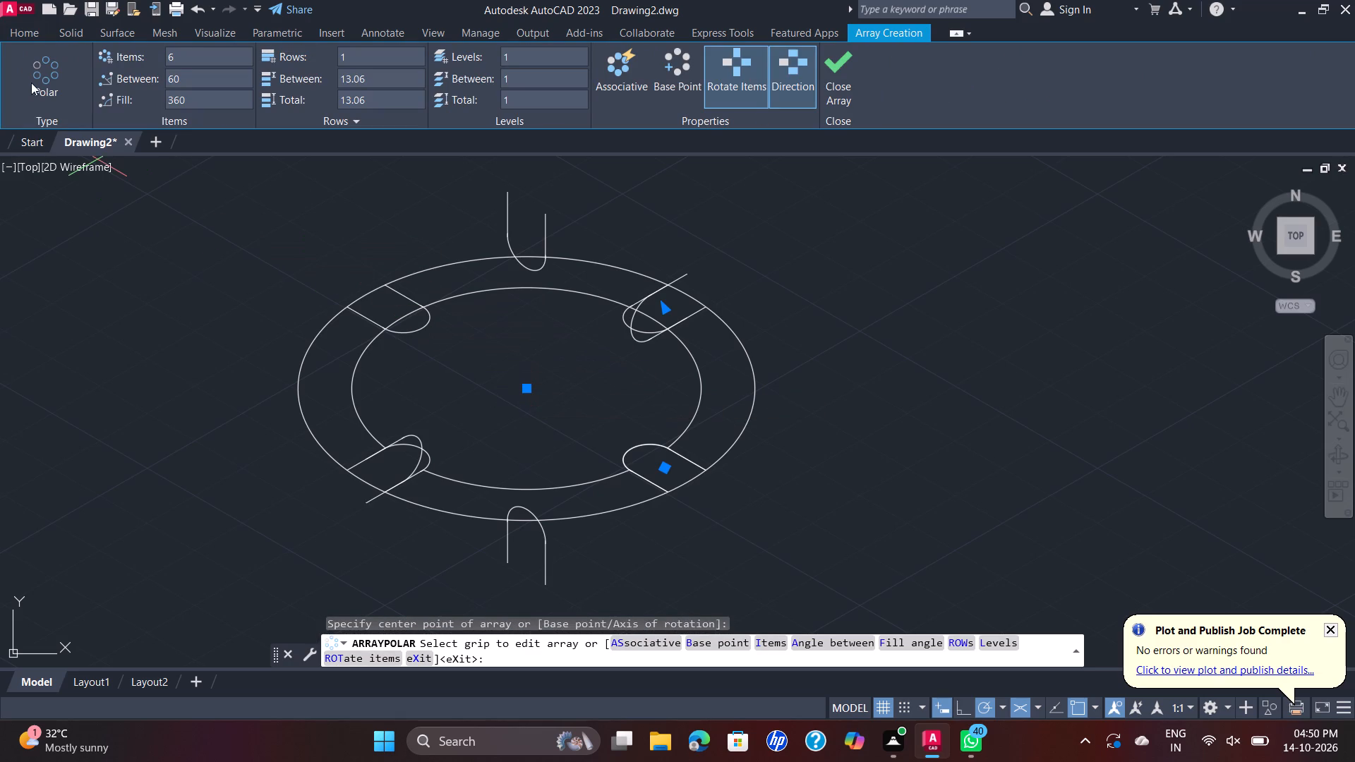
pyautogui.click(176, 61)
pyautogui.press('2')
pyautogui.press('Return')
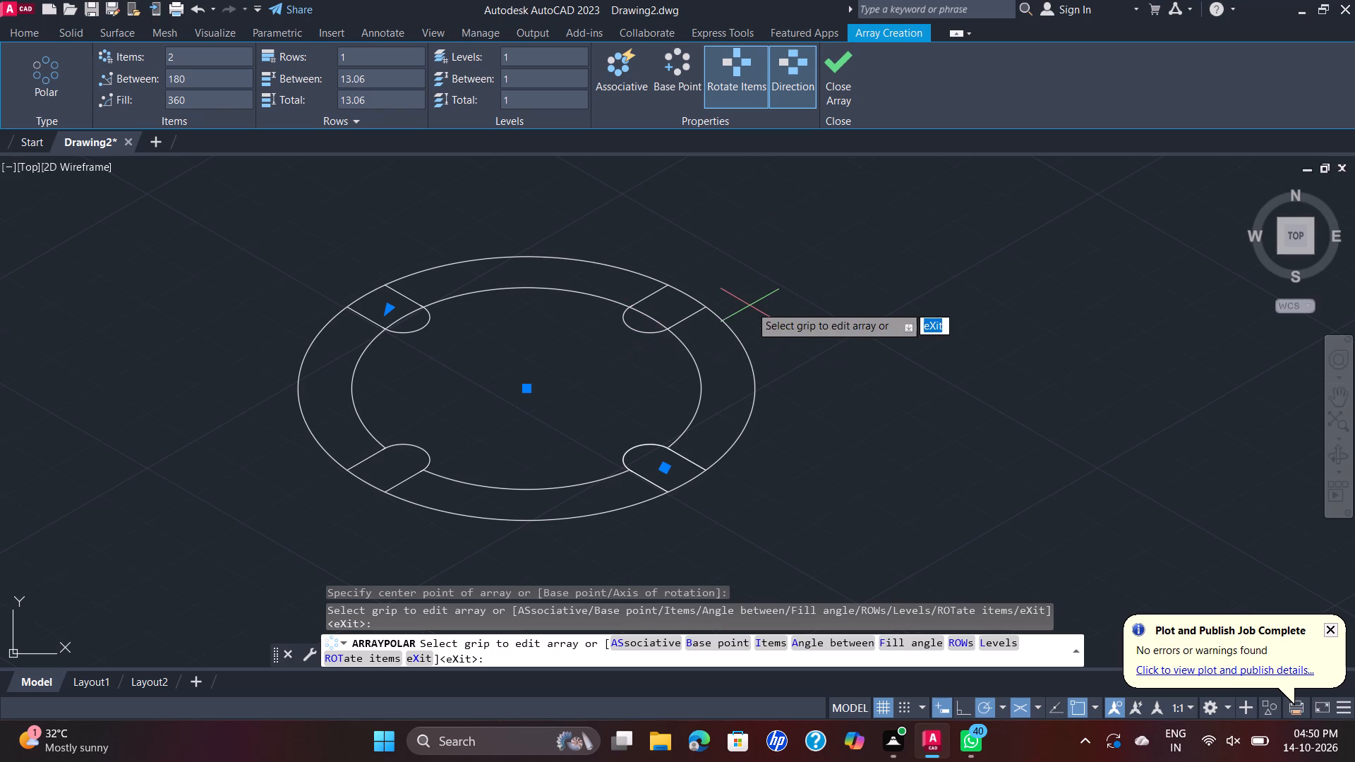
pyautogui.press('Return')
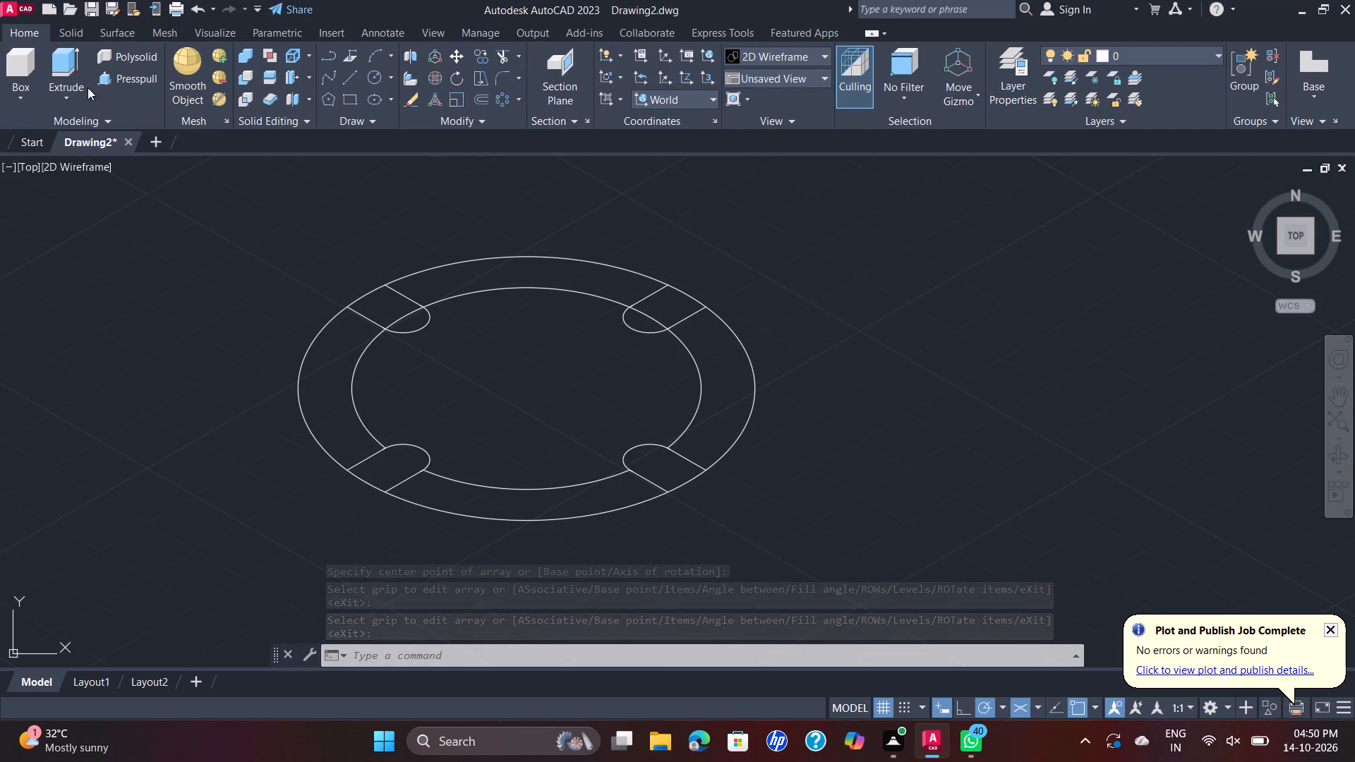
# Trim away the 52-diameter isocircle segments that cross the two rear slots of the ring.
pyautogui.write('TR')
pyautogui.press('Return')
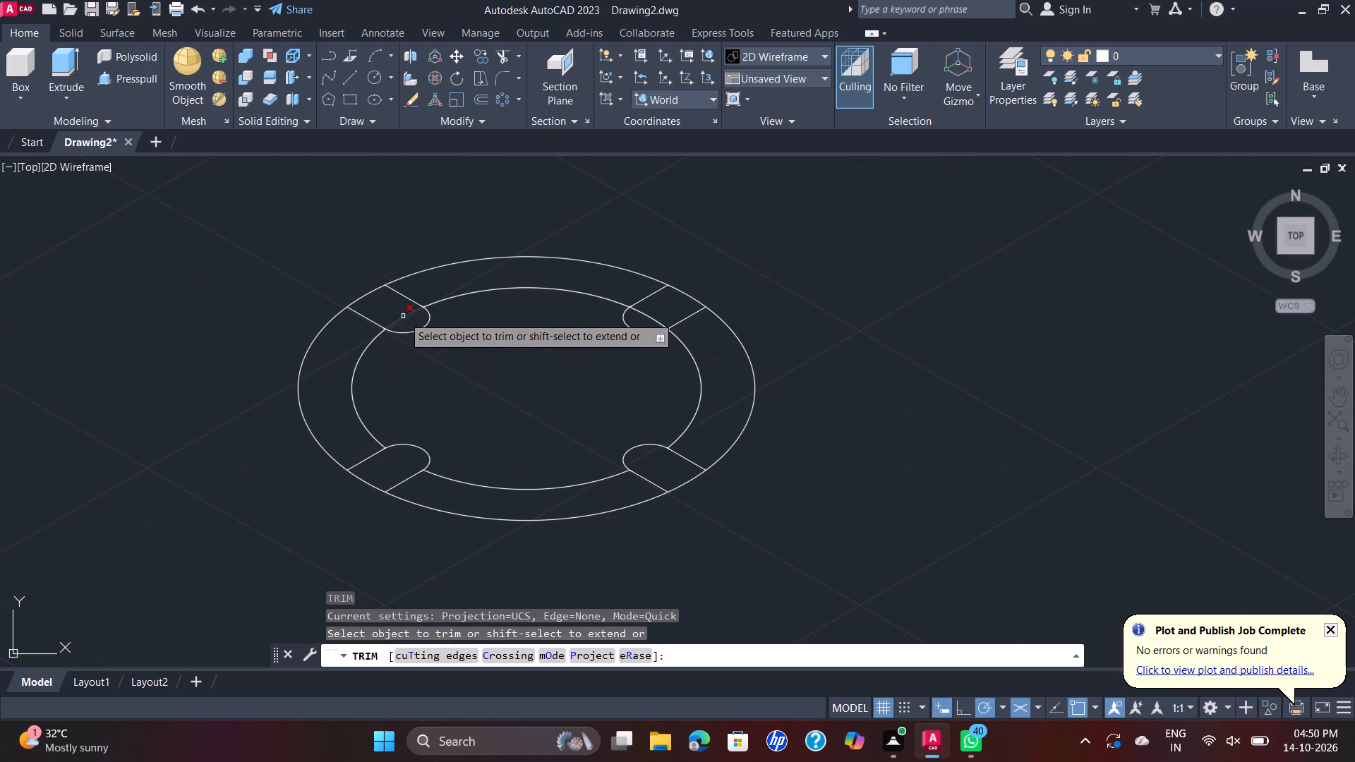
pyautogui.click(403, 316)
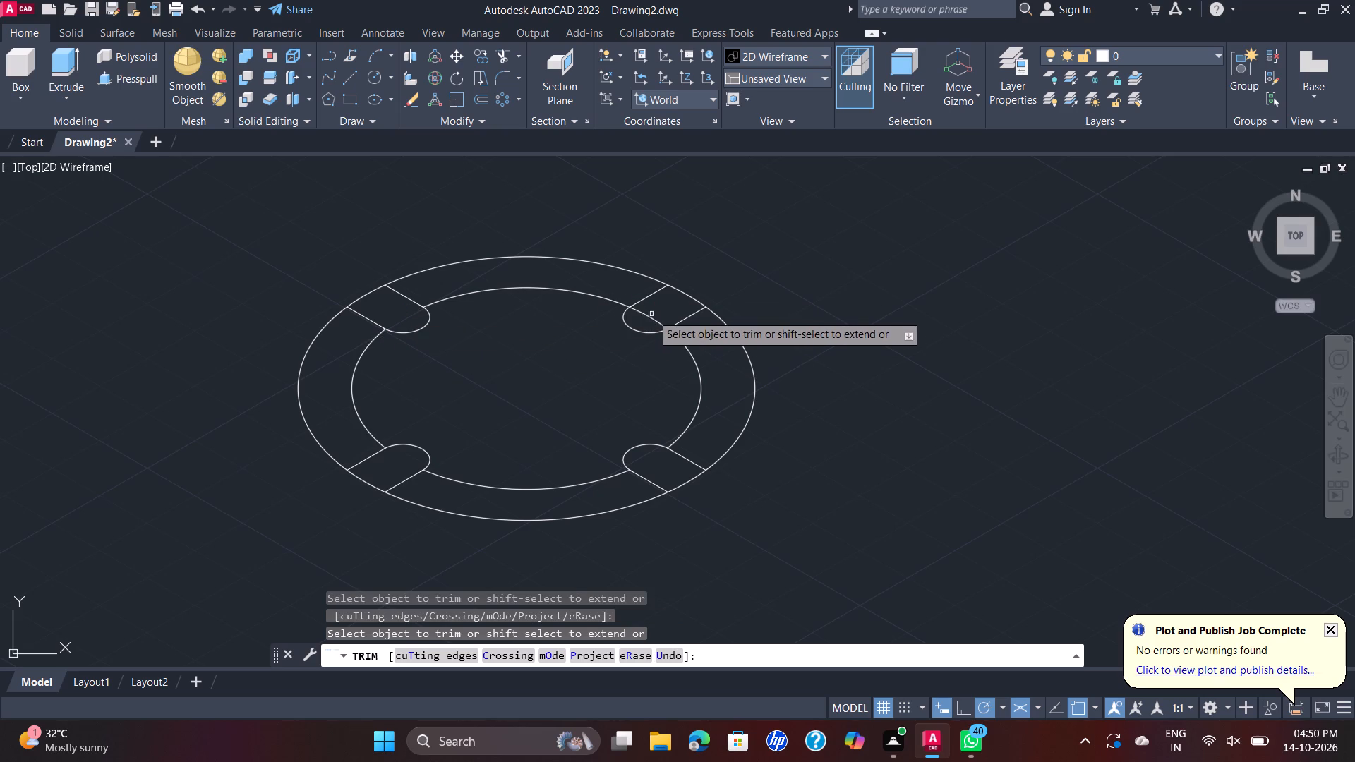
pyautogui.click(654, 322)
pyautogui.scroll(-1, 769, 277)
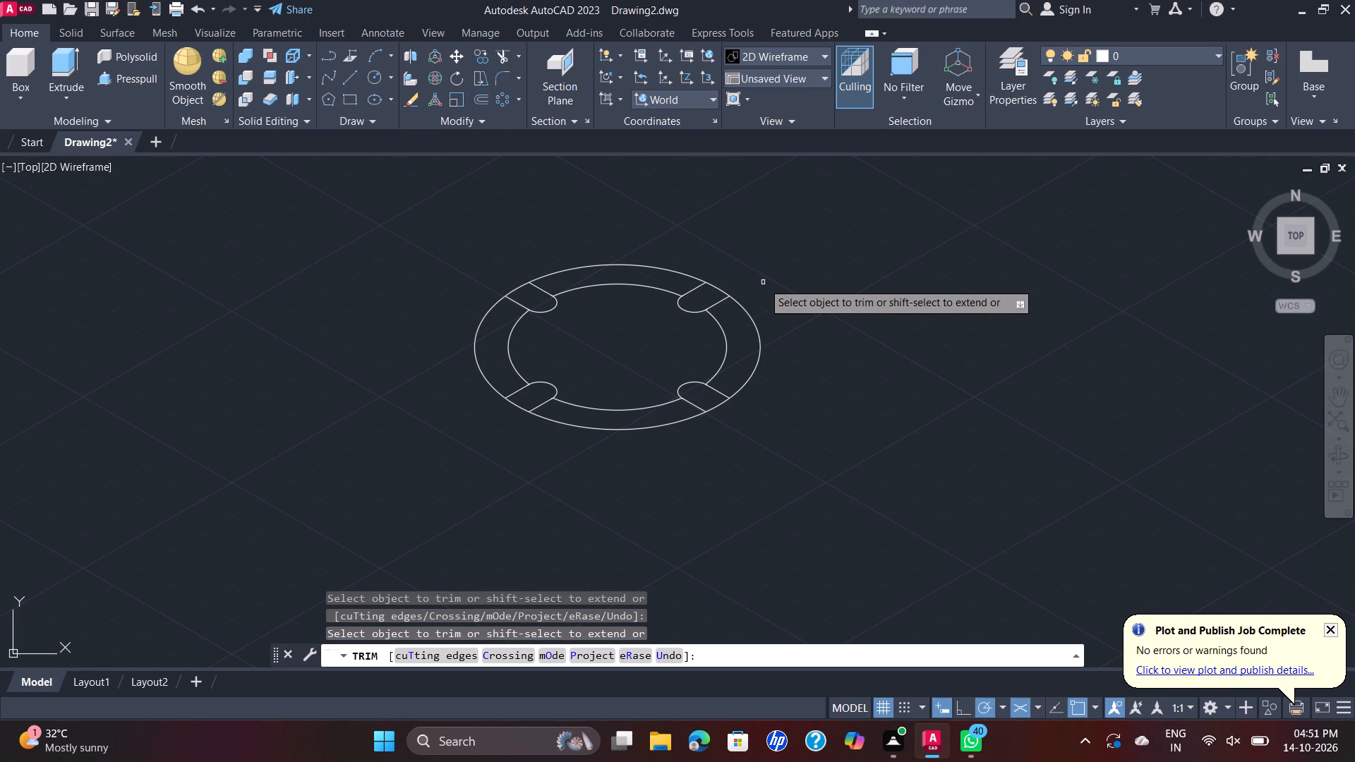
pyautogui.scroll(1, 763, 282)
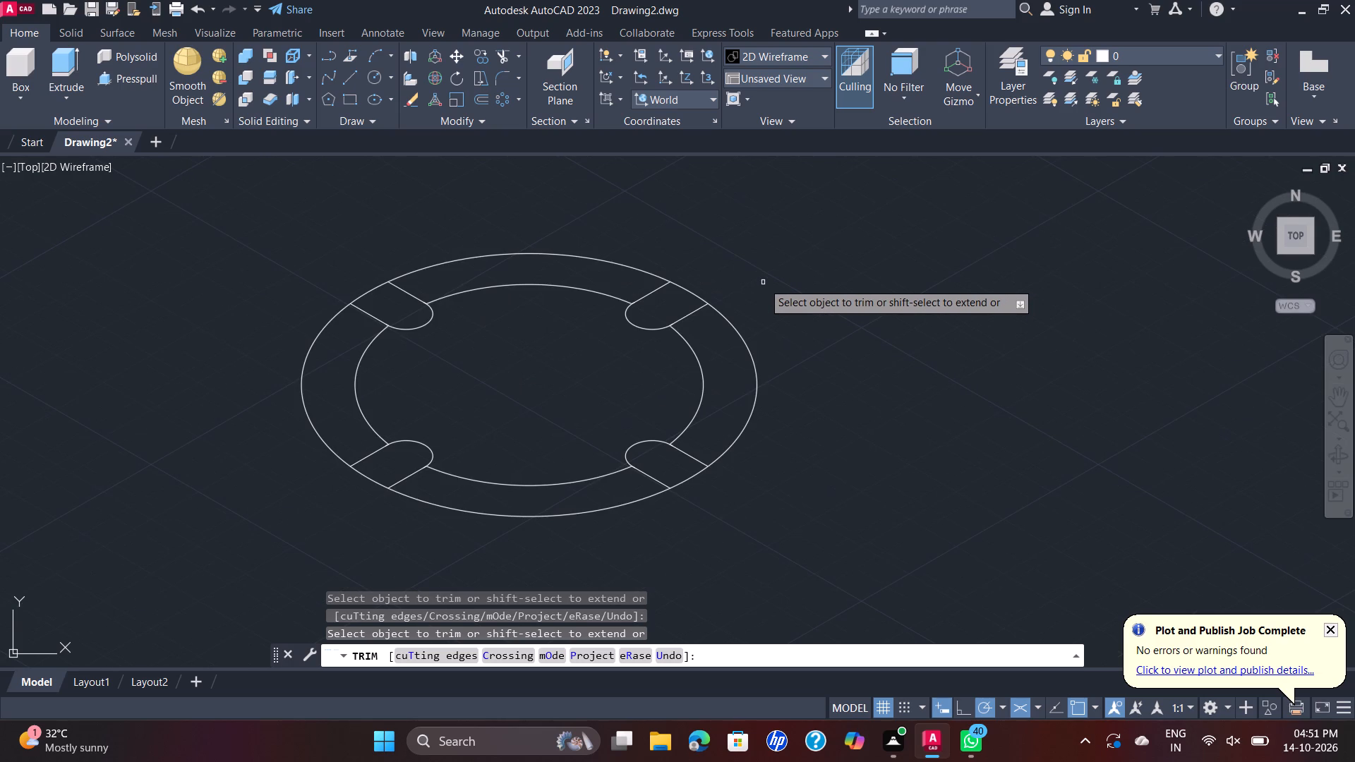
pyautogui.press('Escape')
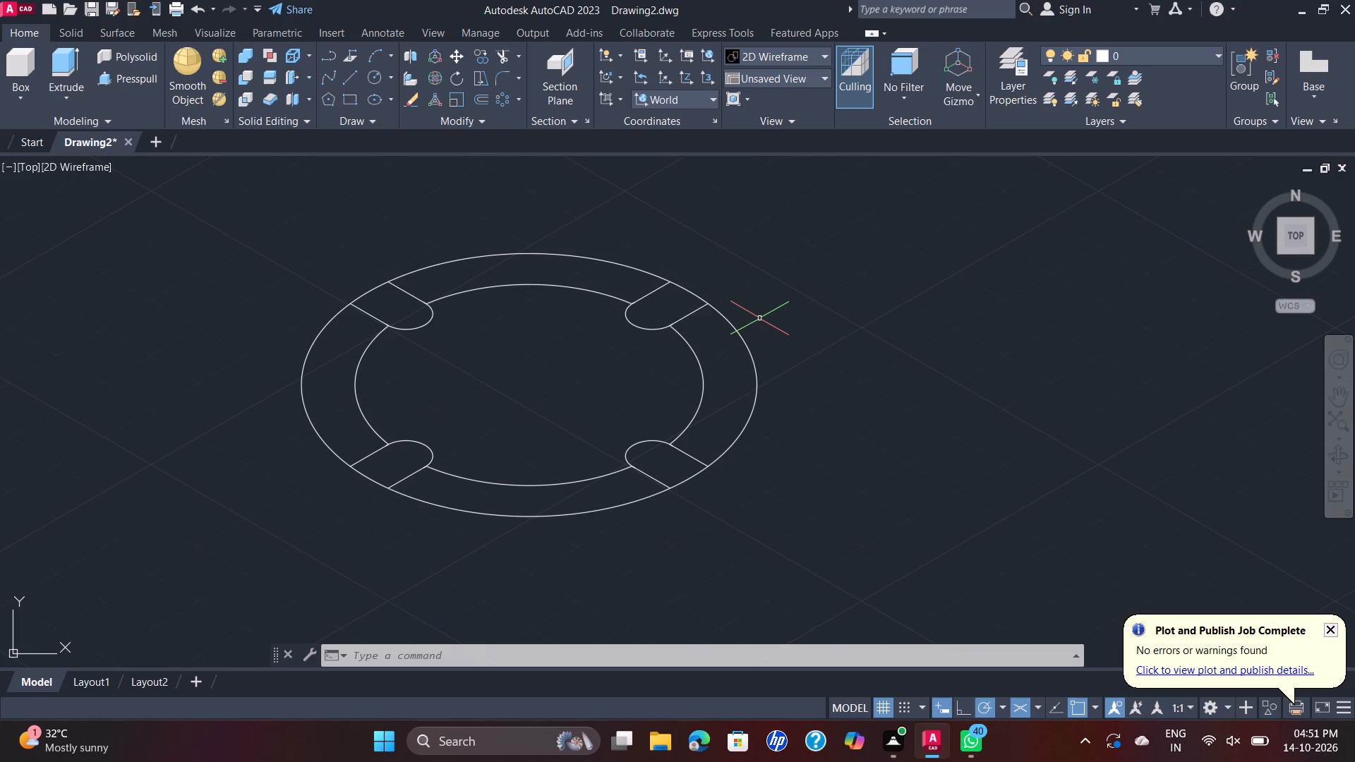
# Draw a 33-long line at 30° in the free space beside the ring, continued by a 30-long line at 90°.
pyautogui.scroll(-1, 760, 313)
pyautogui.moveTo(767, 297); pyautogui.dragTo(692, 364, button='middle')
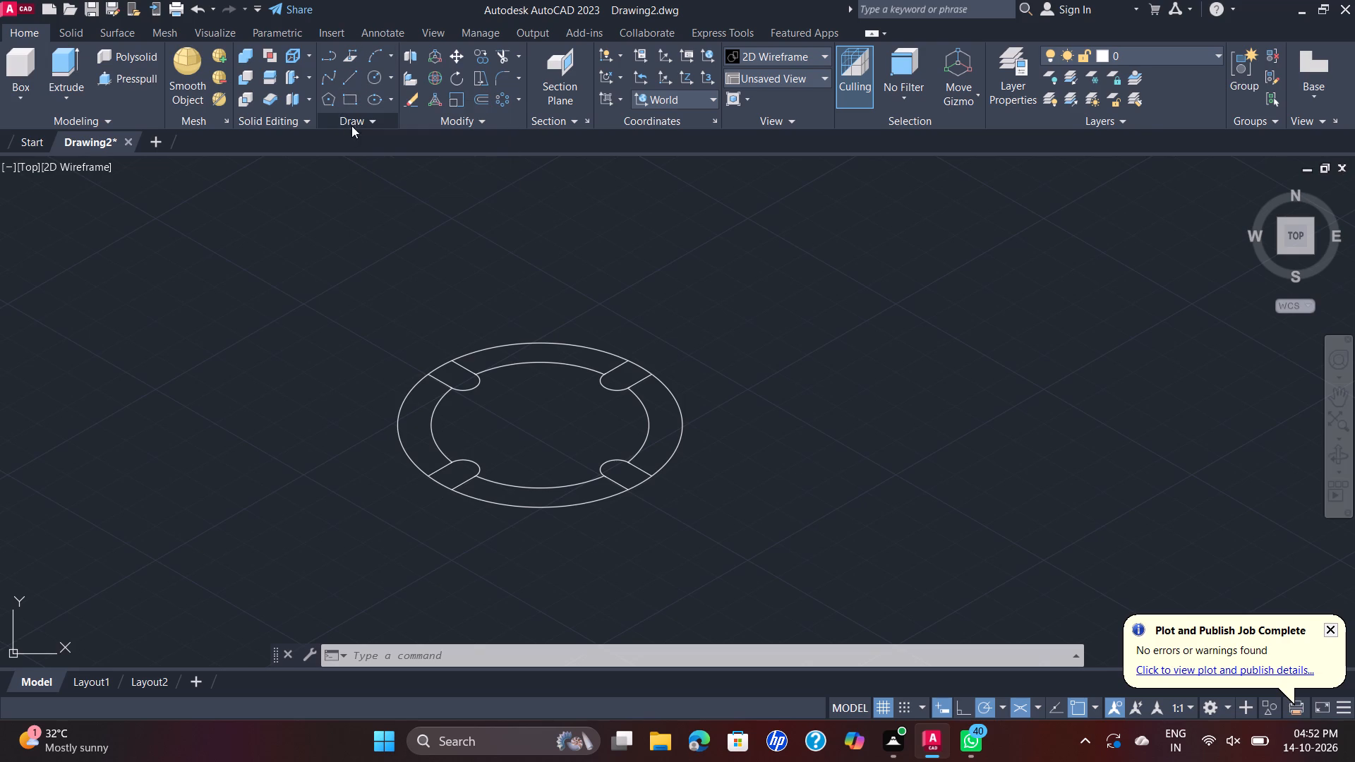
pyautogui.click(349, 84)
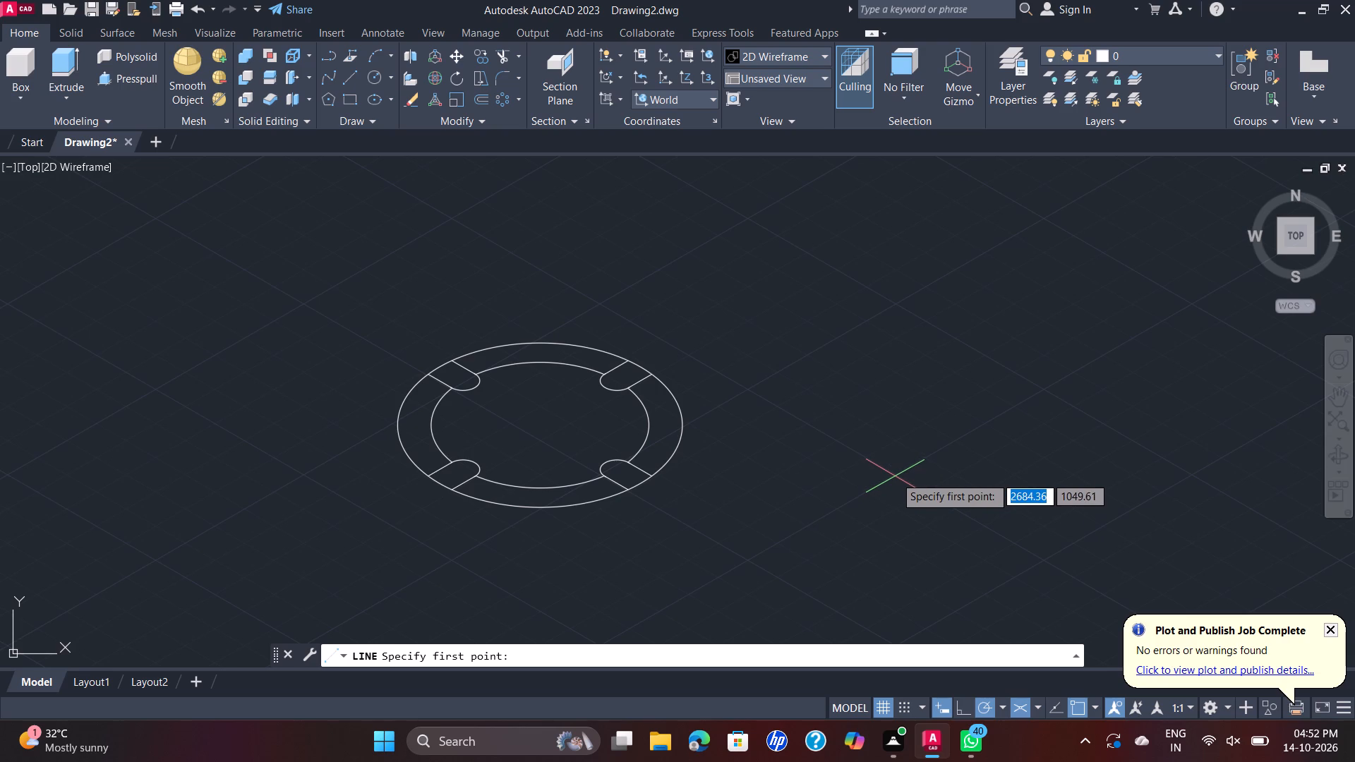
pyautogui.click(895, 476)
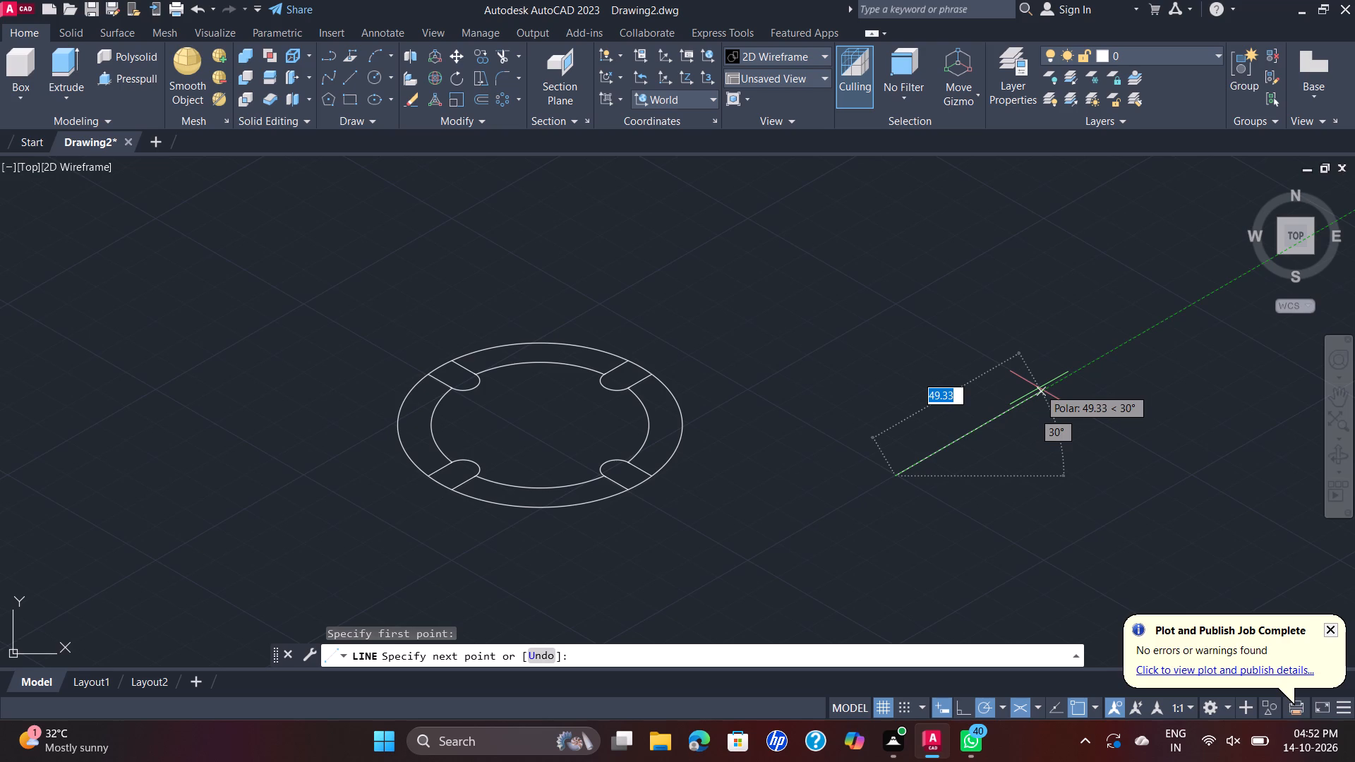
pyautogui.write('33')
pyautogui.press('Return')
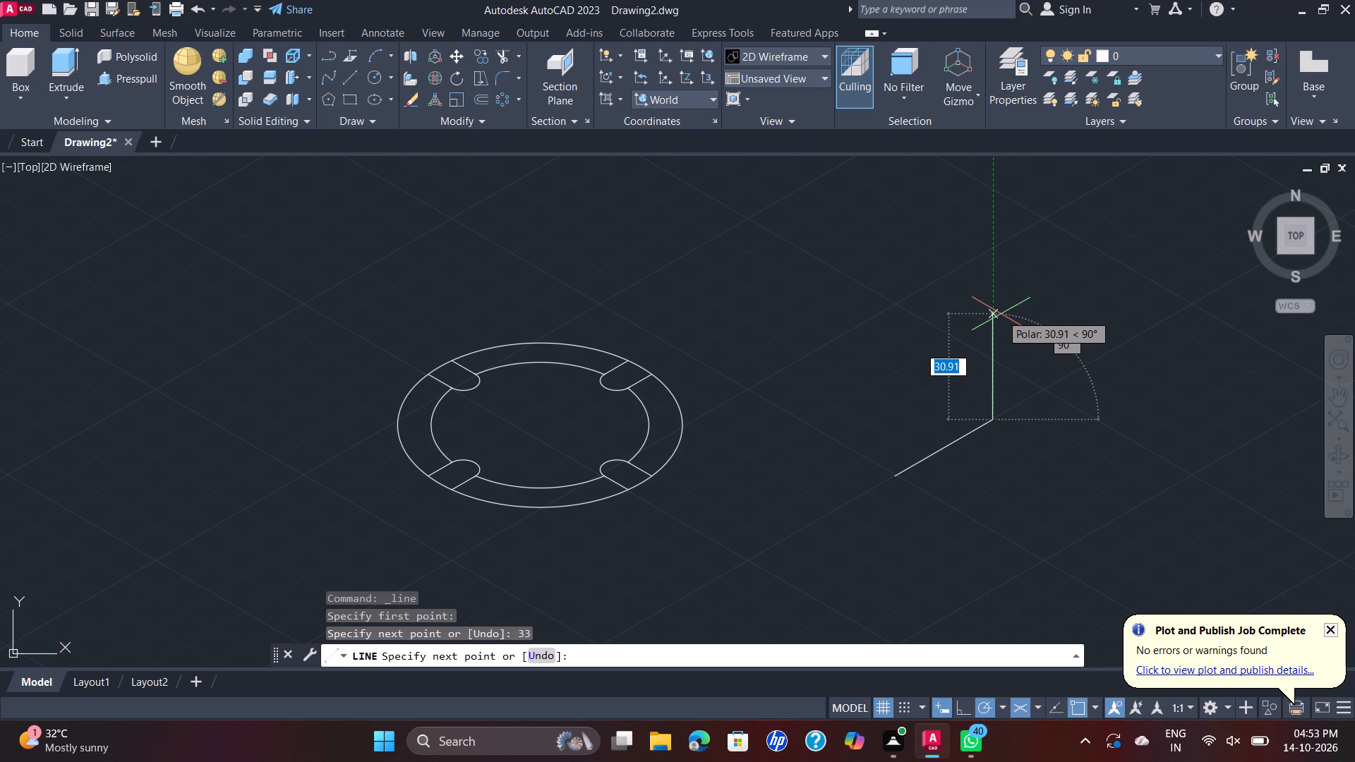
pyautogui.write('30')
pyautogui.press('Return')
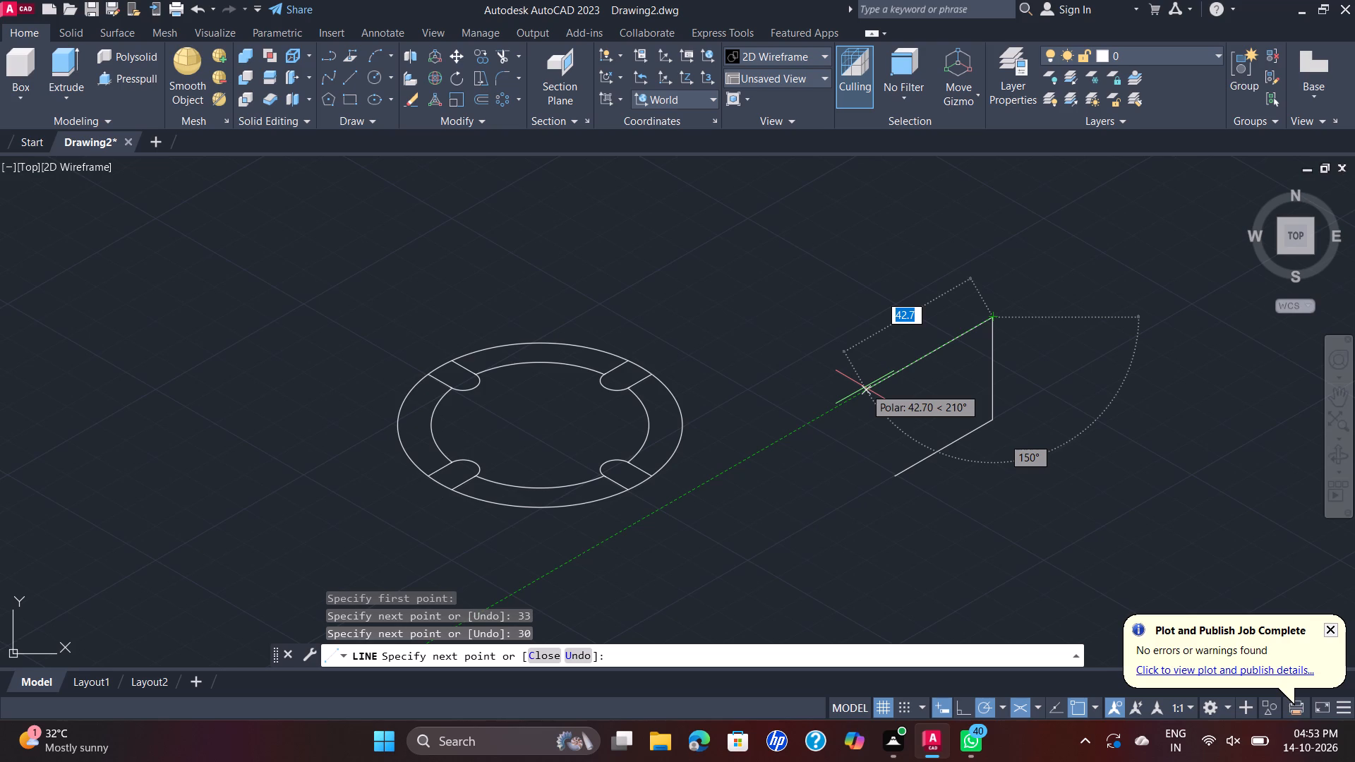
pyautogui.press('Escape')
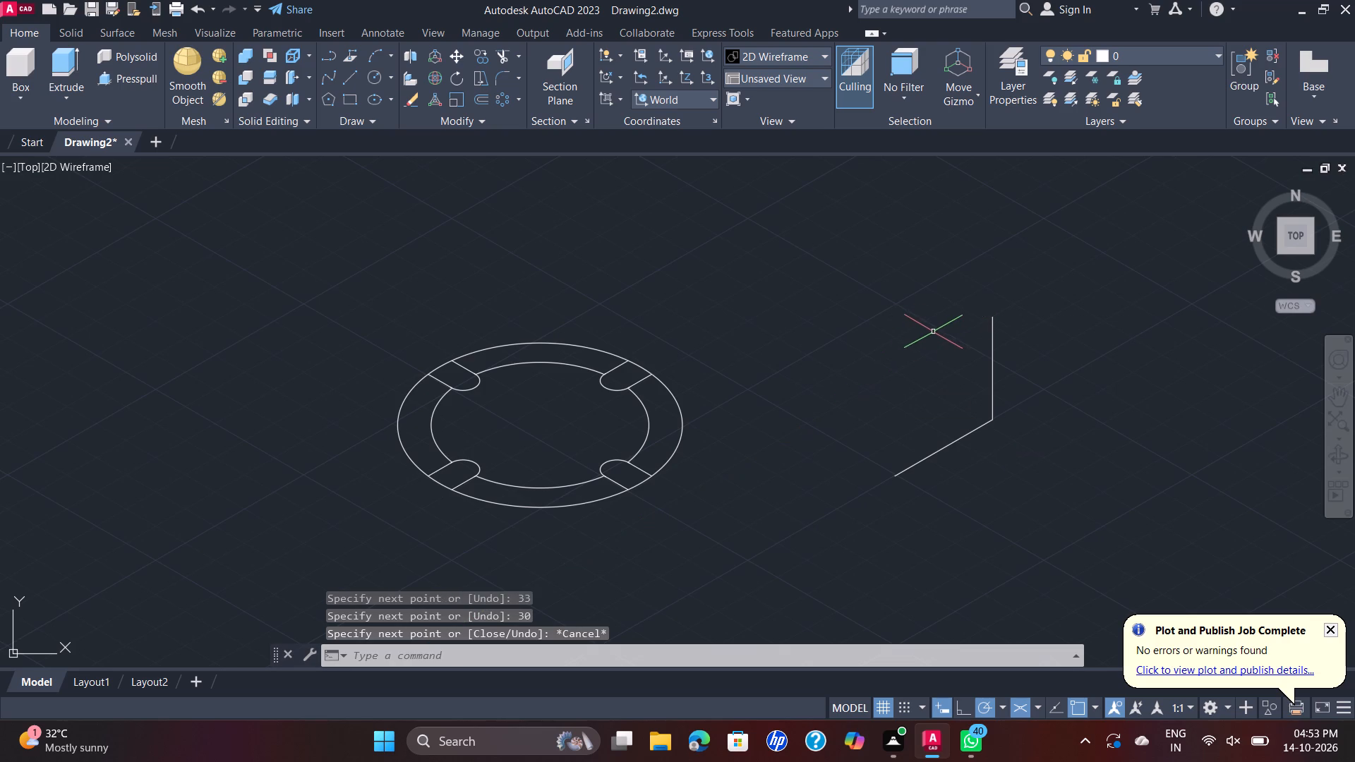
# Draw a 30-long line at 90° from the free lower end of the 33-long line.
pyautogui.press('space')
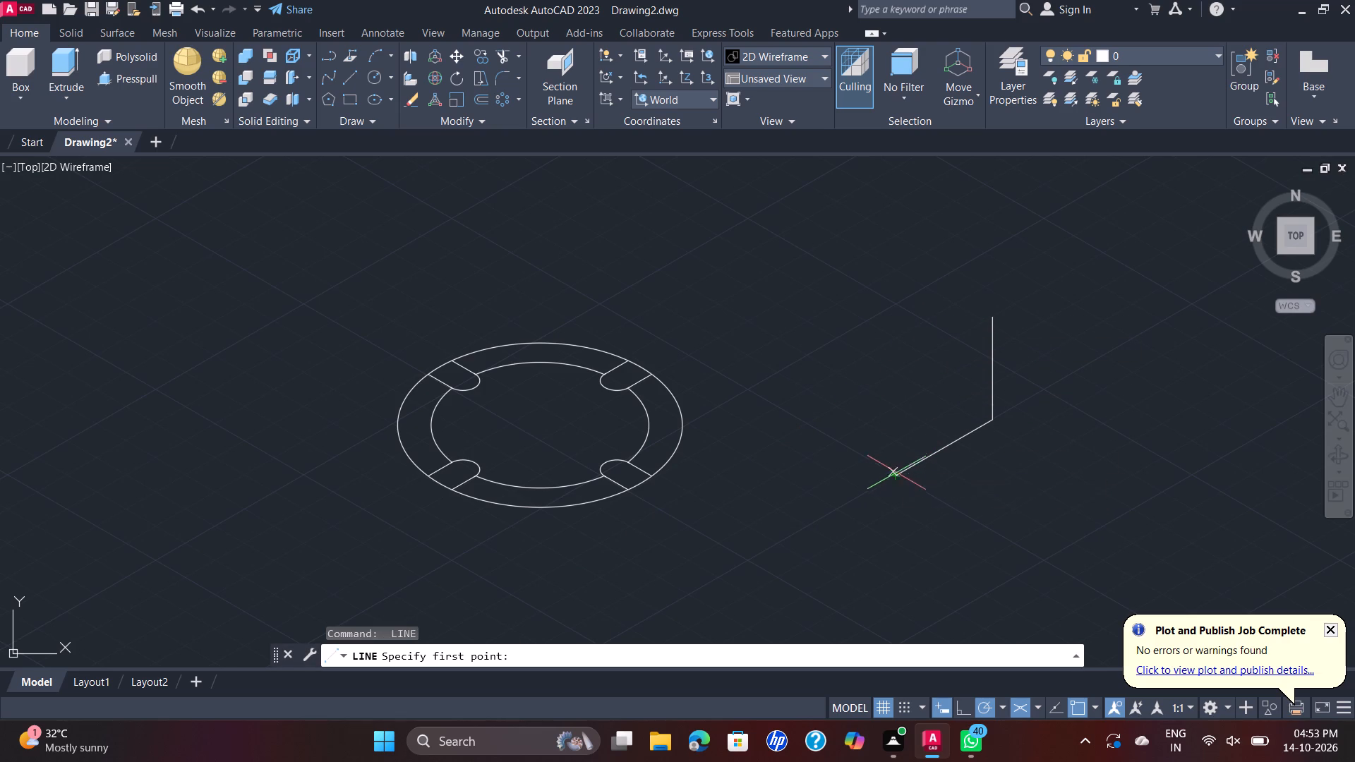
pyautogui.click(898, 477)
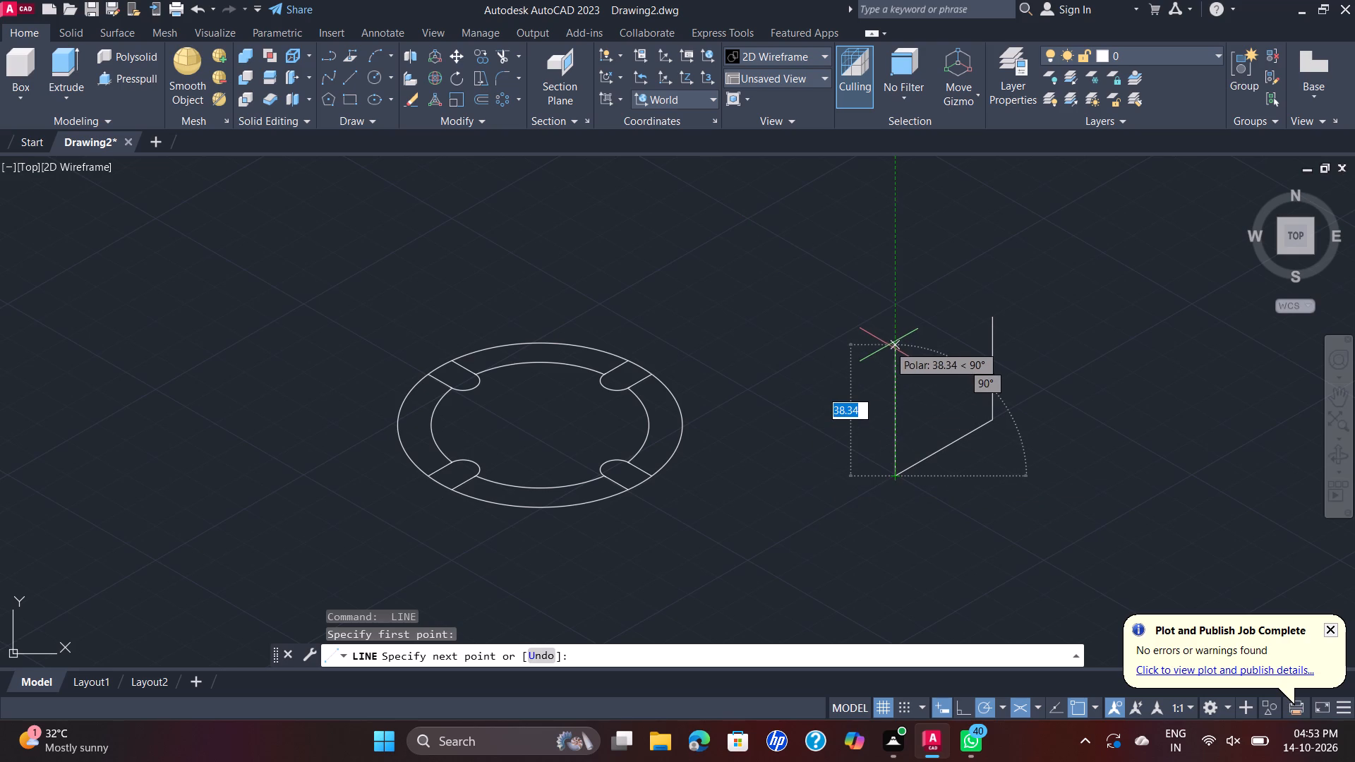
pyautogui.write('33')
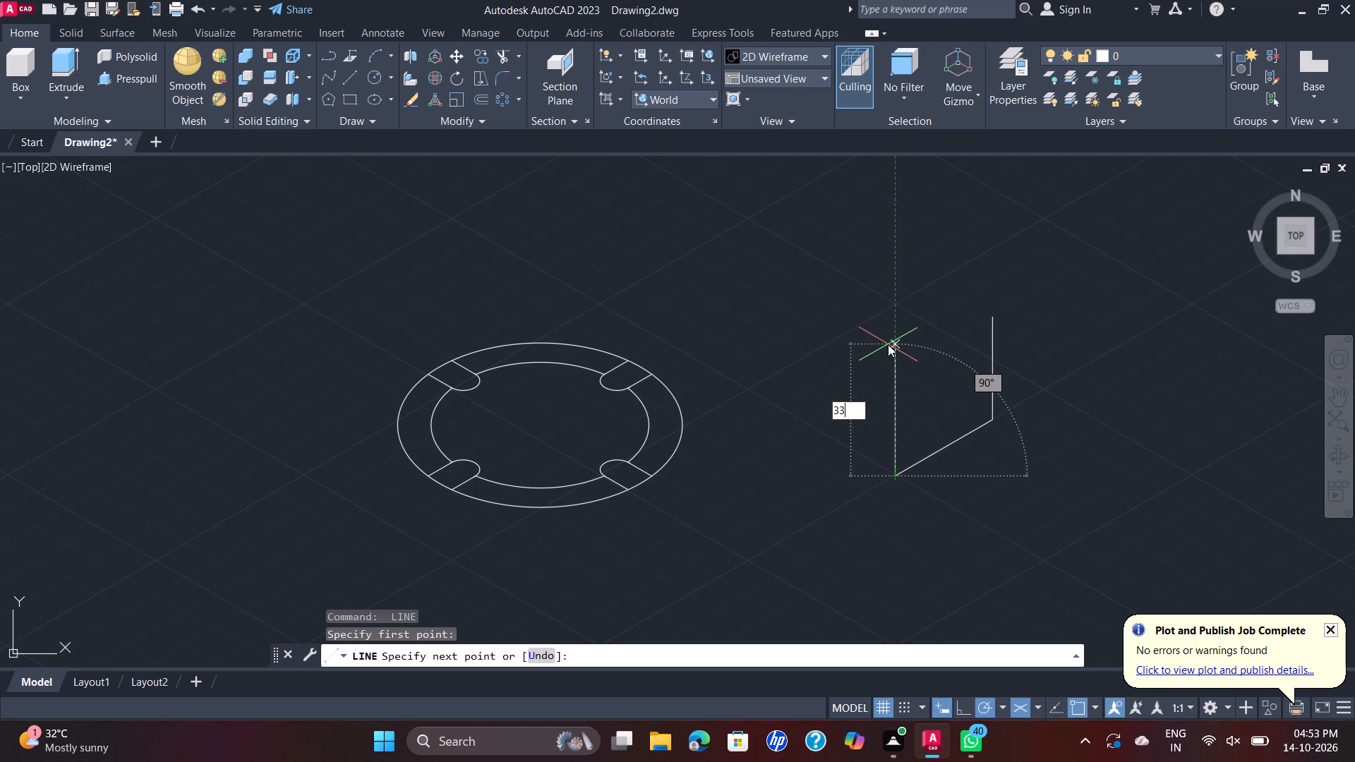
pyautogui.press('Return')
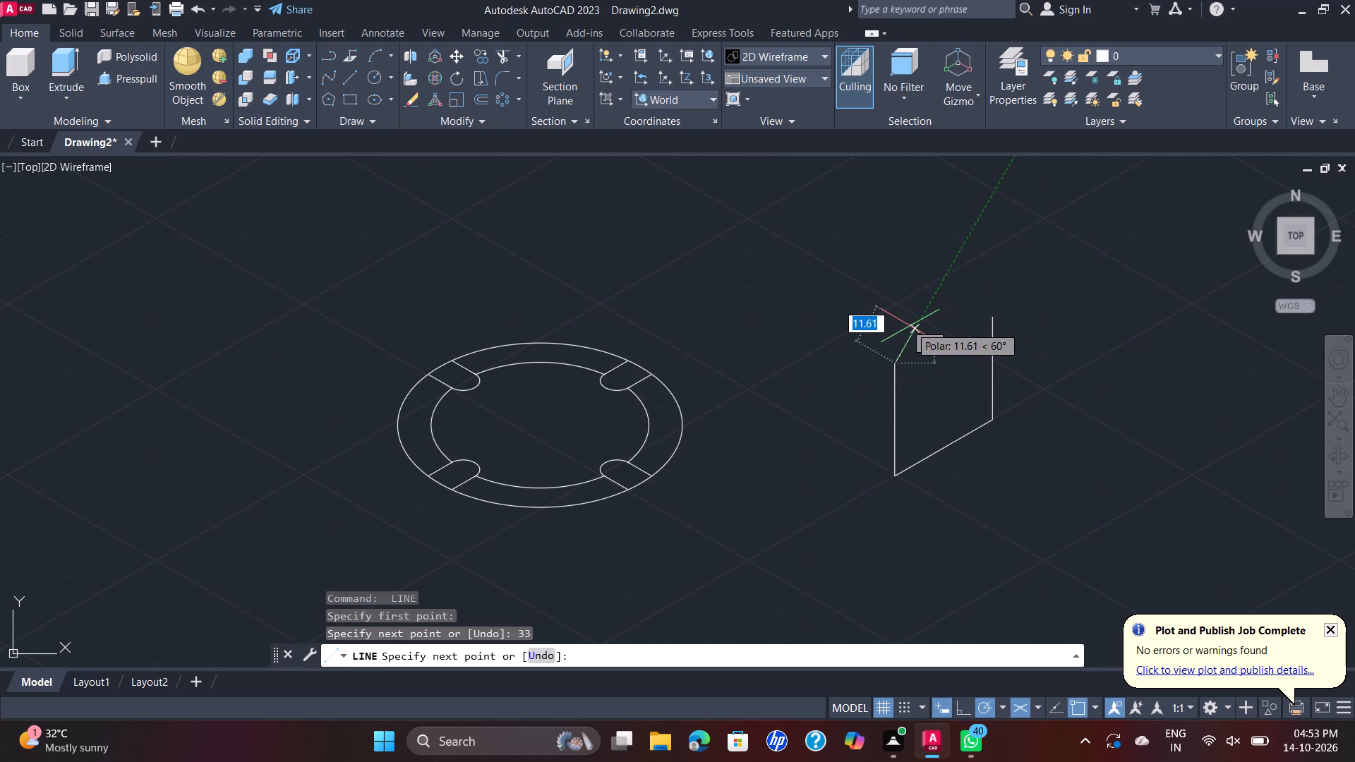
pyautogui.hotkey('ctrl', 'z')
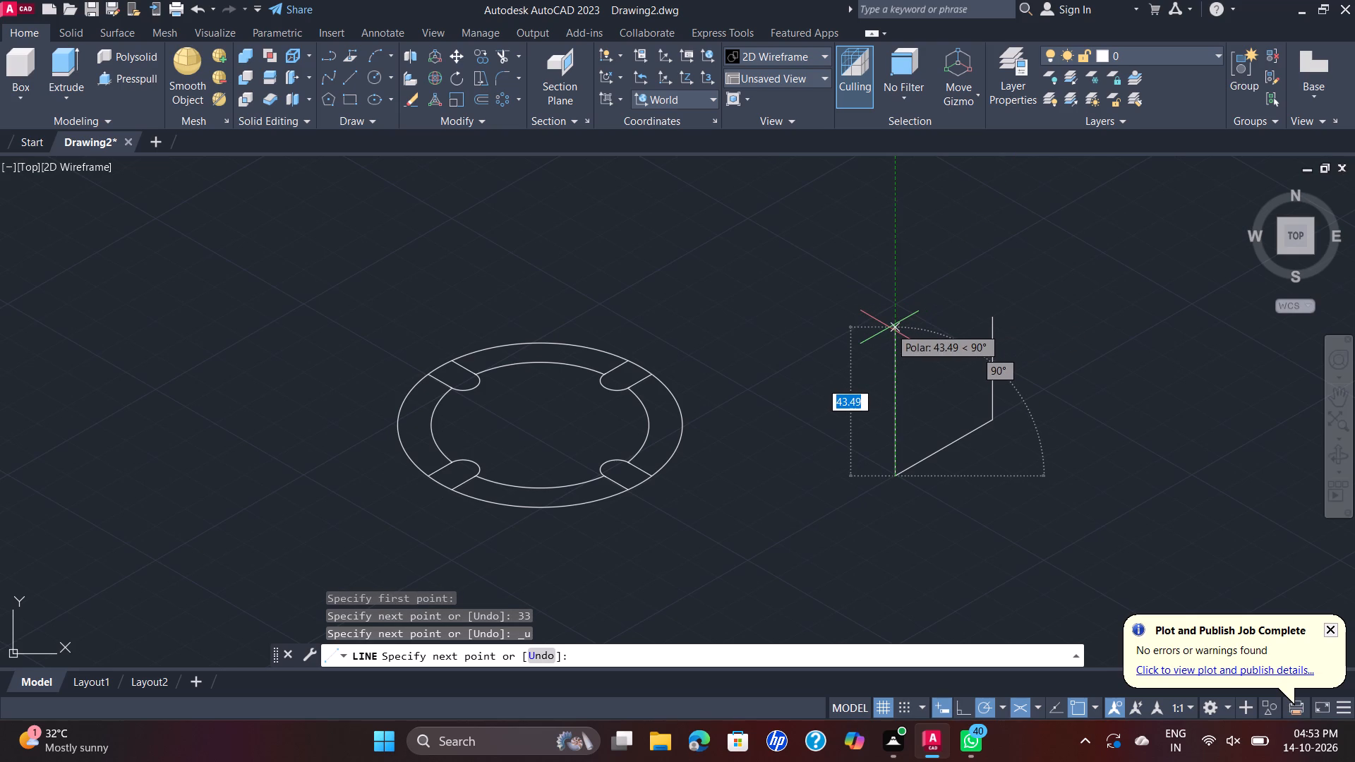
pyautogui.write('30')
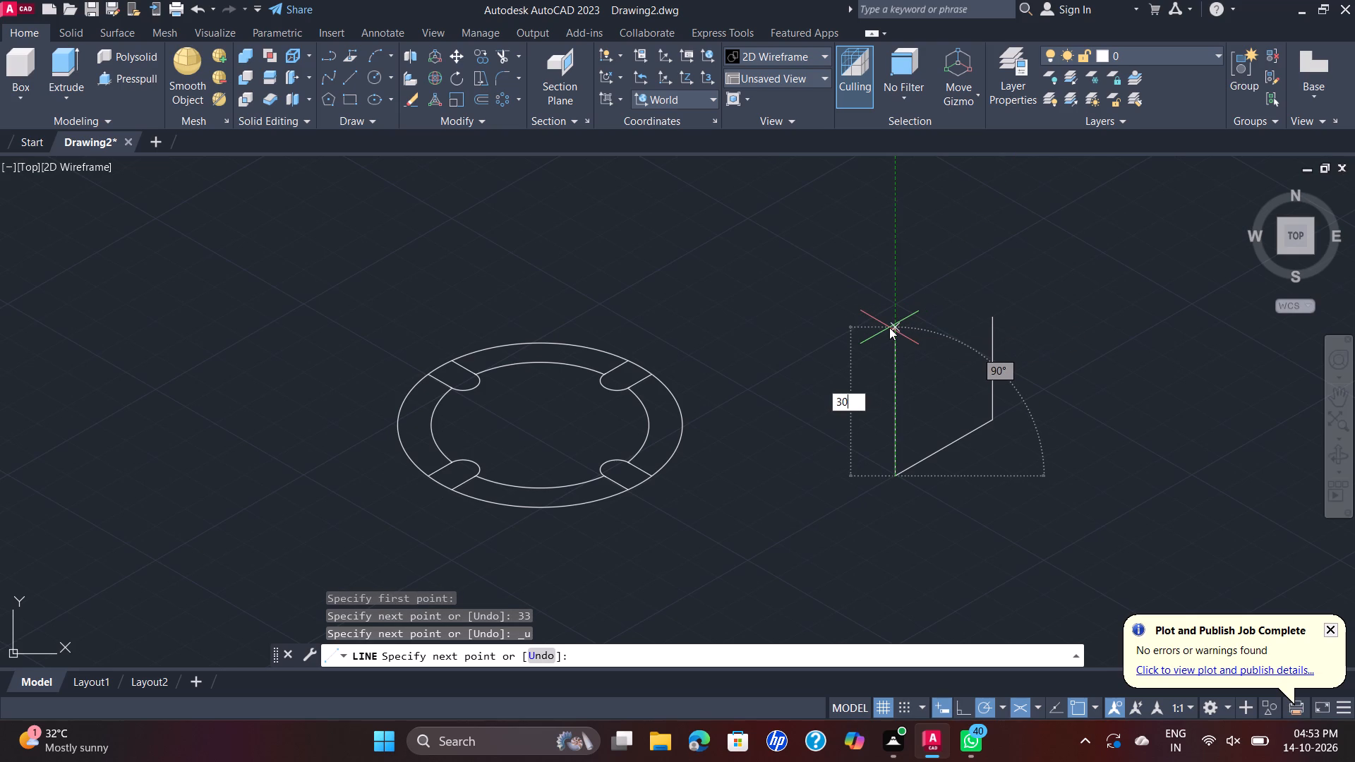
pyautogui.press('Return')
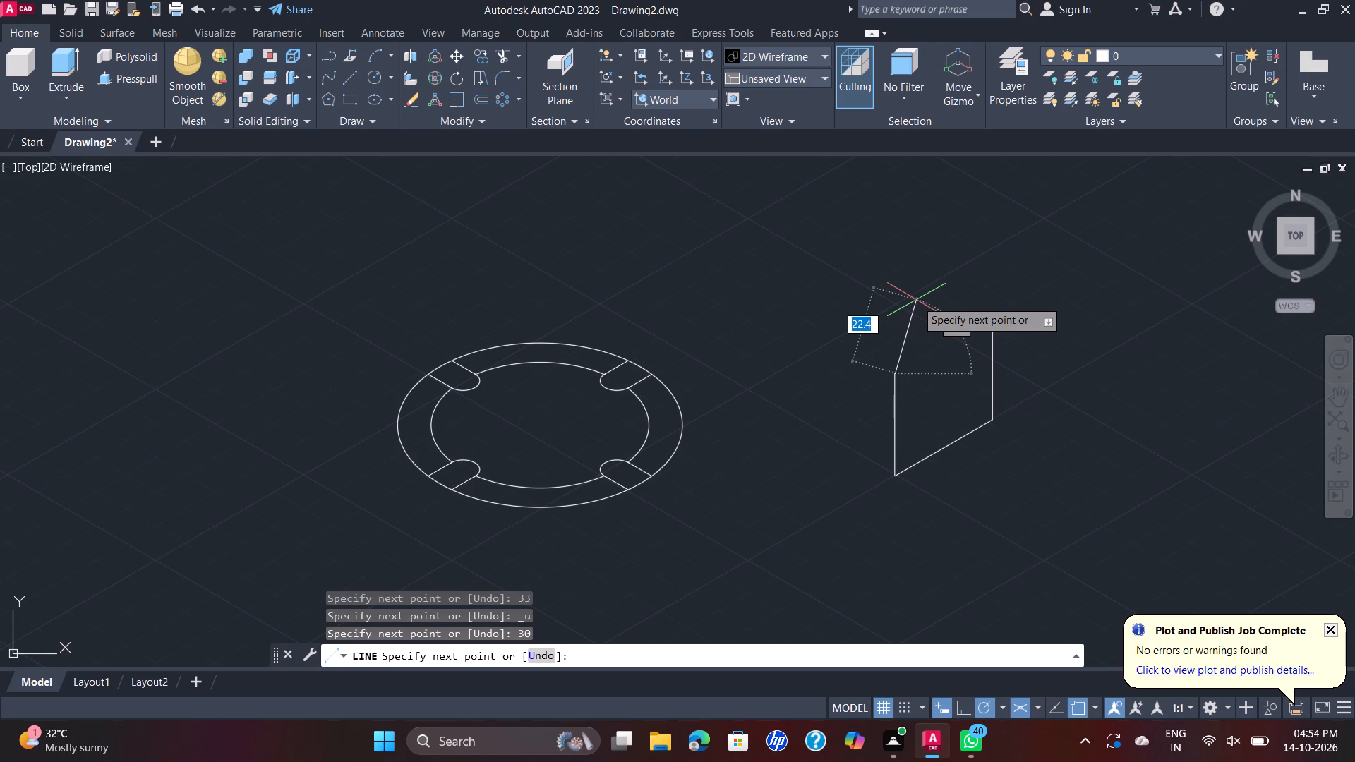
pyautogui.press('Escape')
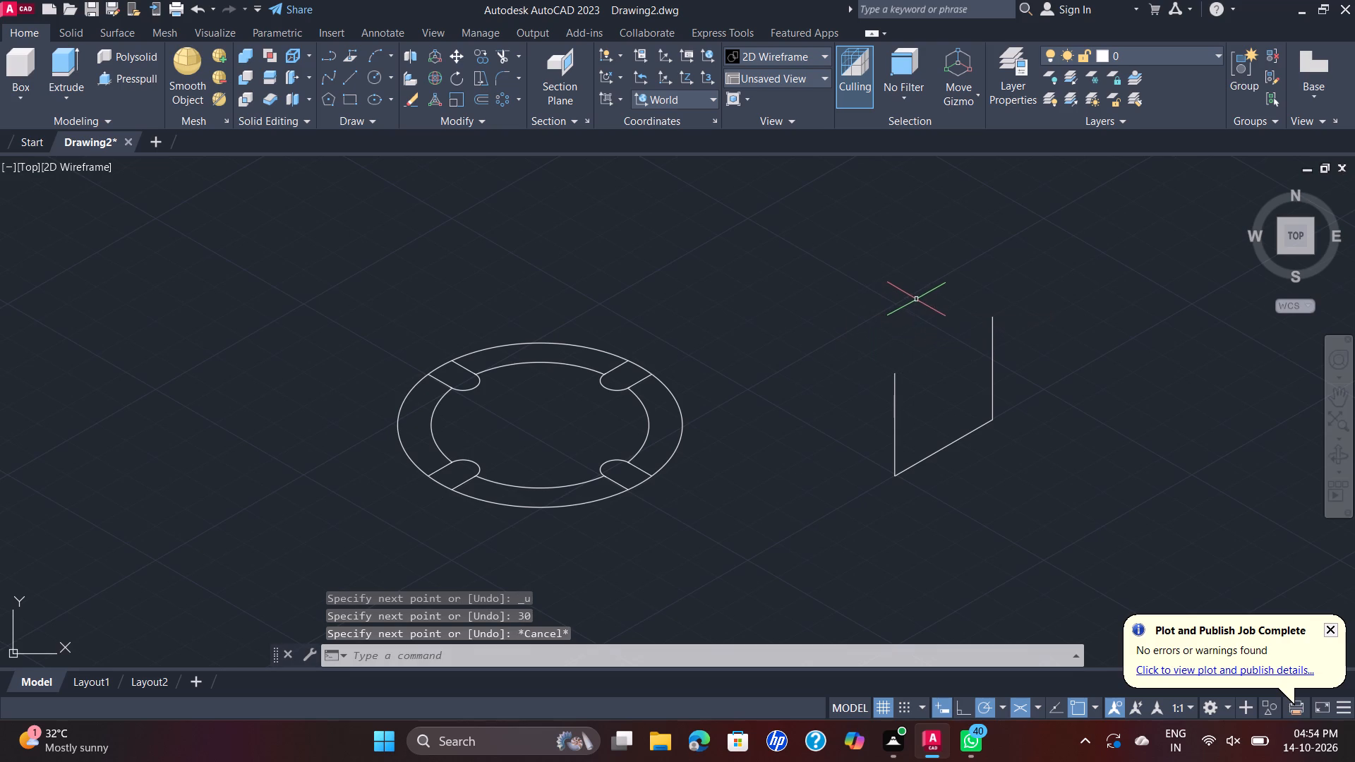
# Draw a 70-long line at 90° from the midpoint of the 33-long line.
pyautogui.press('space')
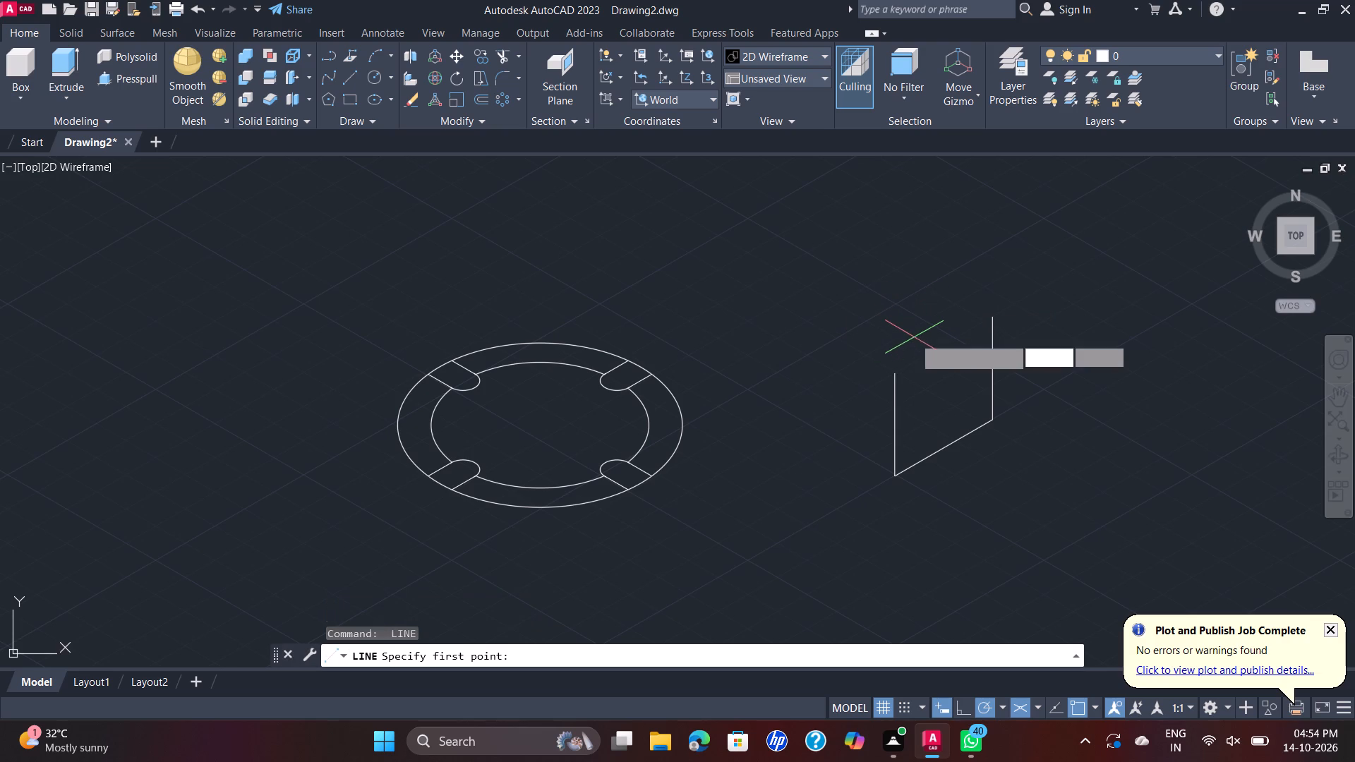
pyautogui.click(944, 445)
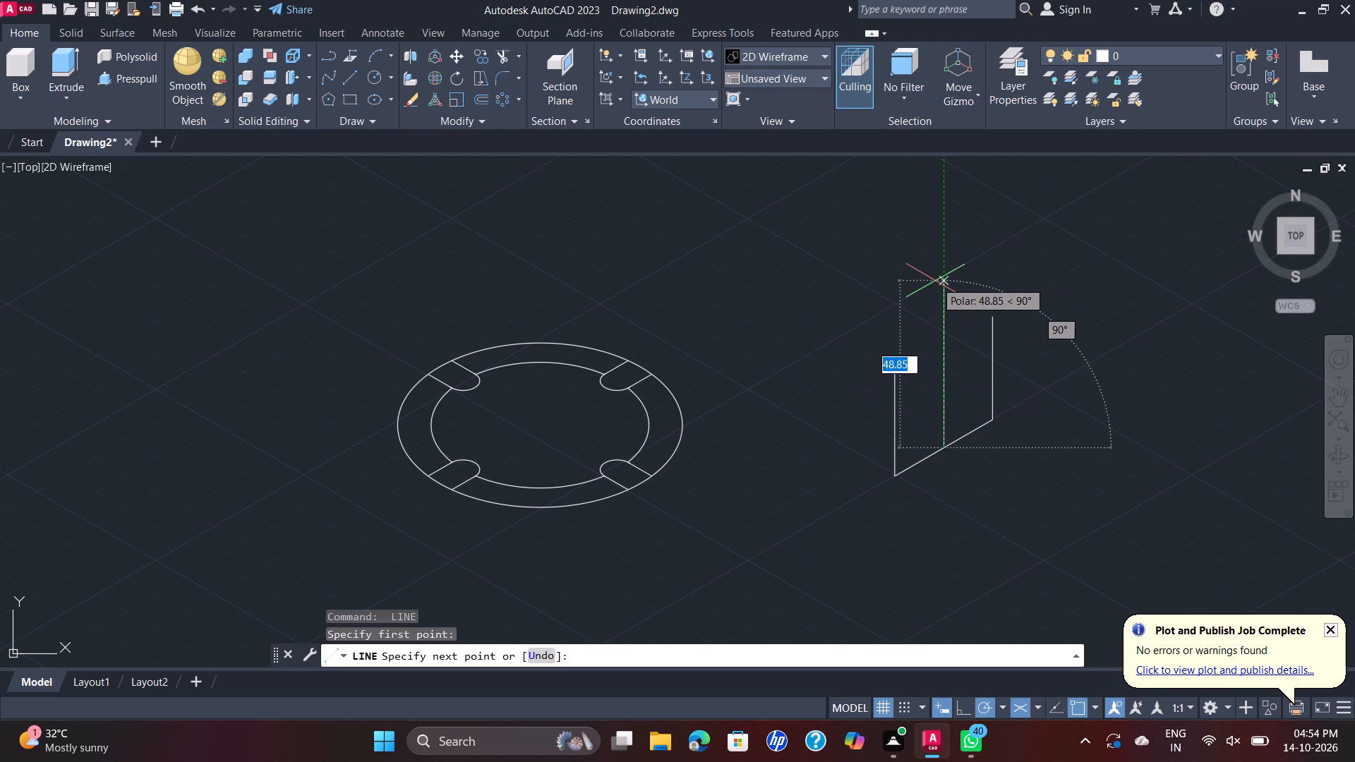
pyautogui.write('70')
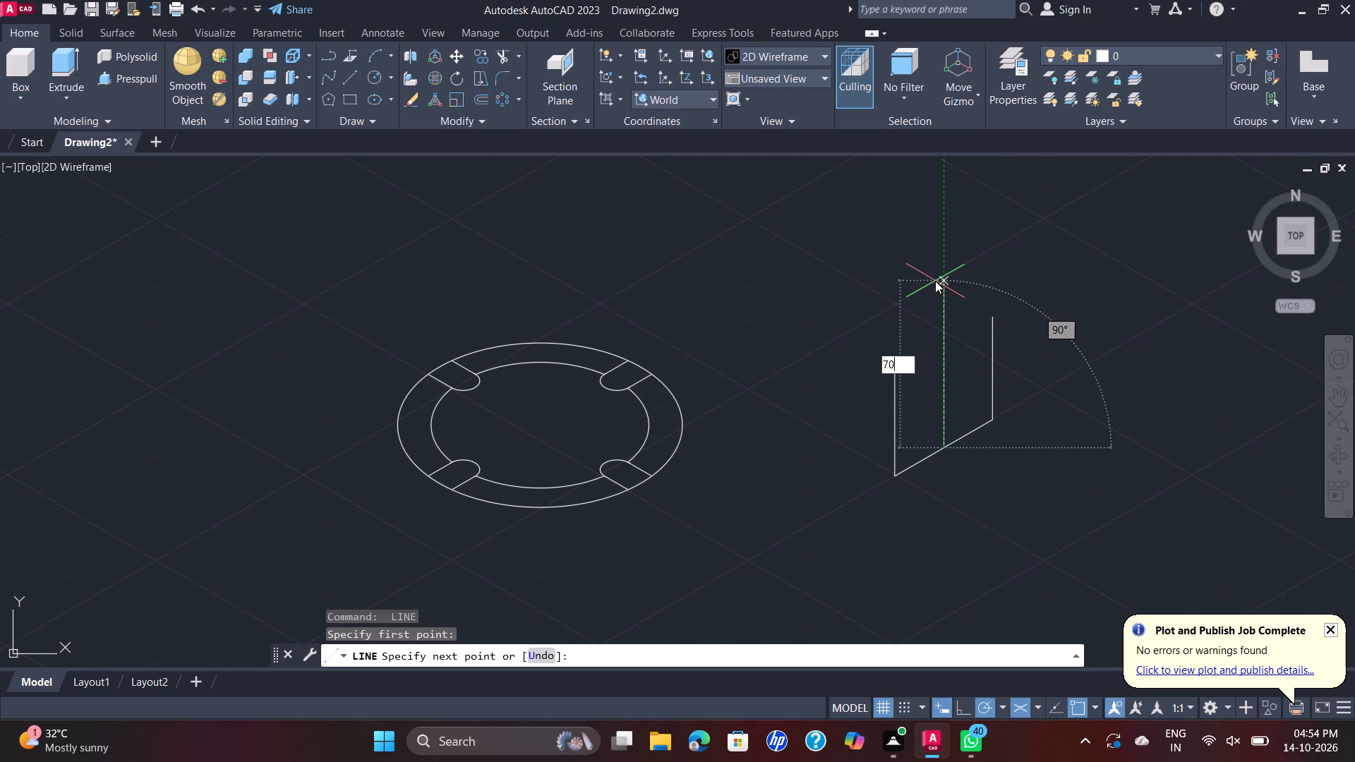
pyautogui.press('Return')
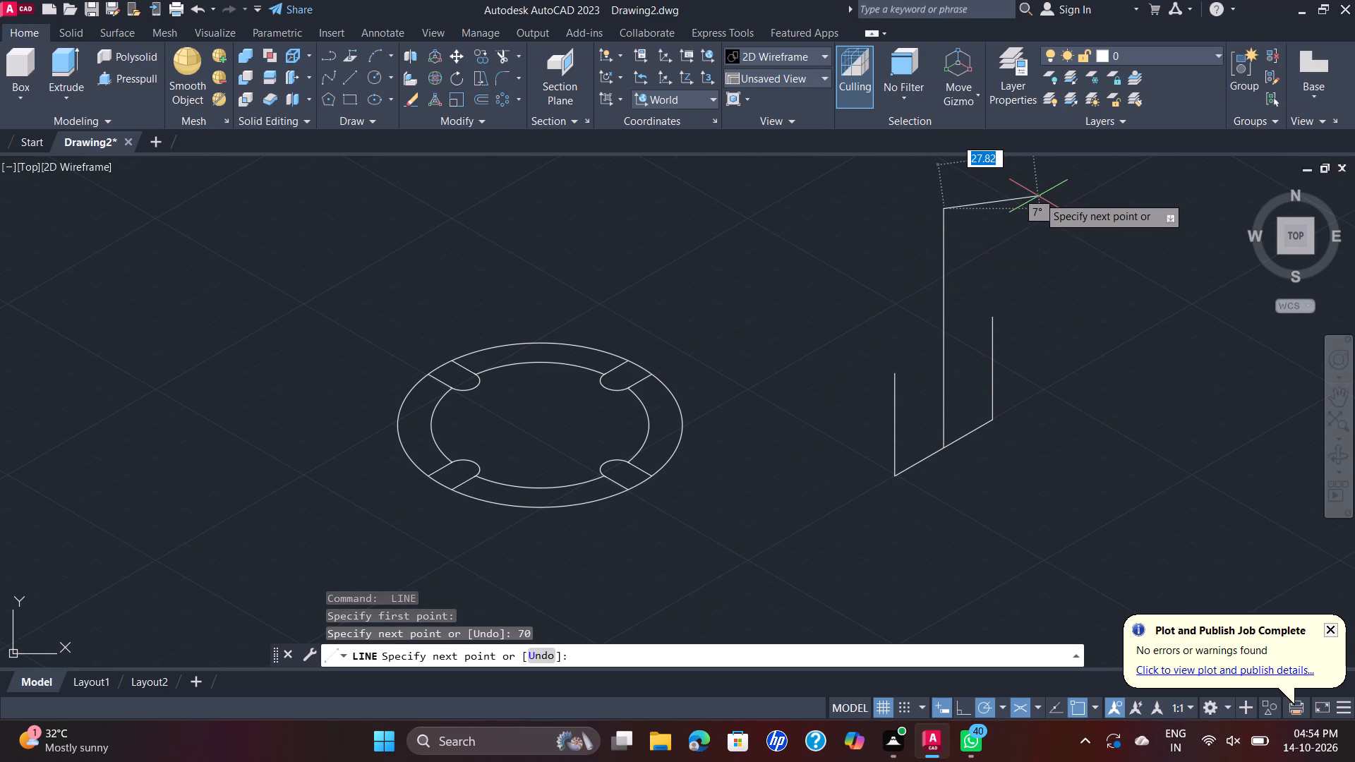
pyautogui.press('Escape')
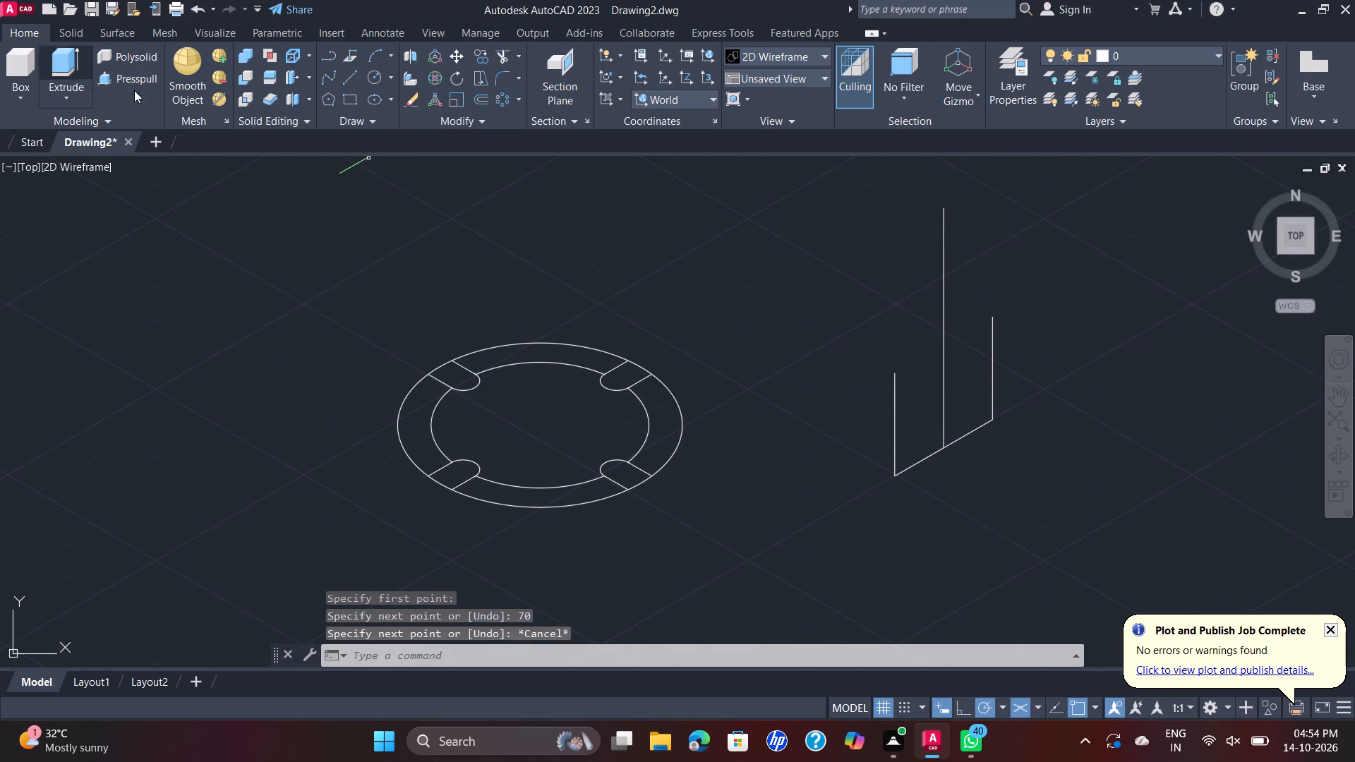
# Start an isocircle centred on the upper end of the 70-long line, set to the right isoplane.
pyautogui.press('e')
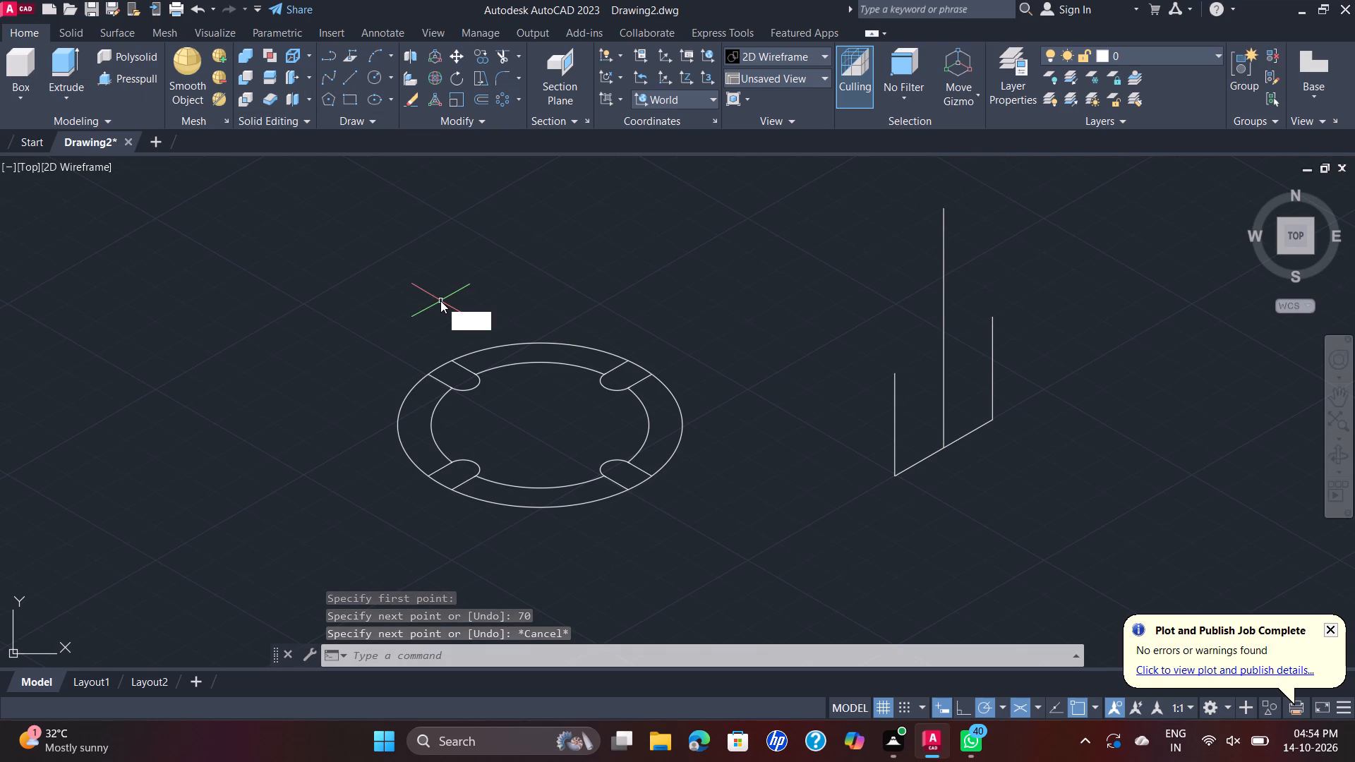
pyautogui.press('l')
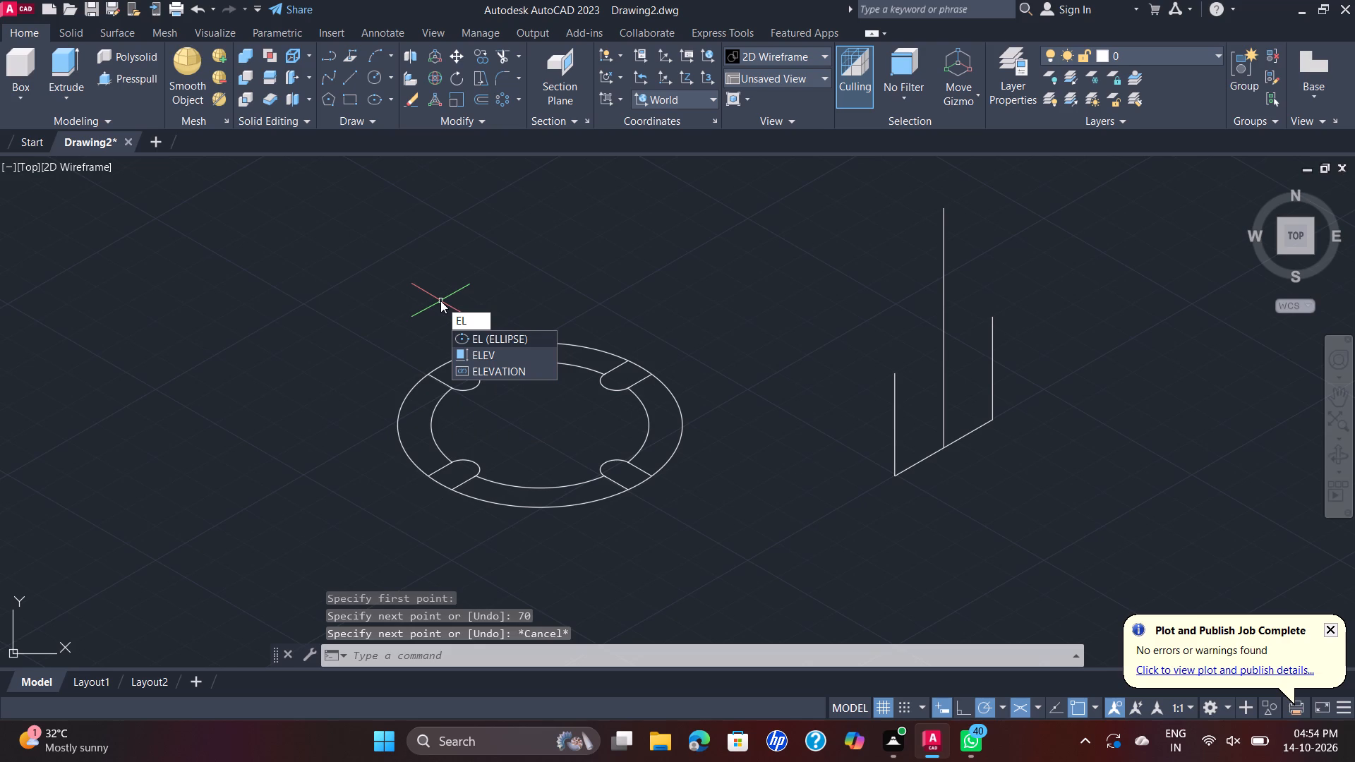
pyautogui.press('Return')
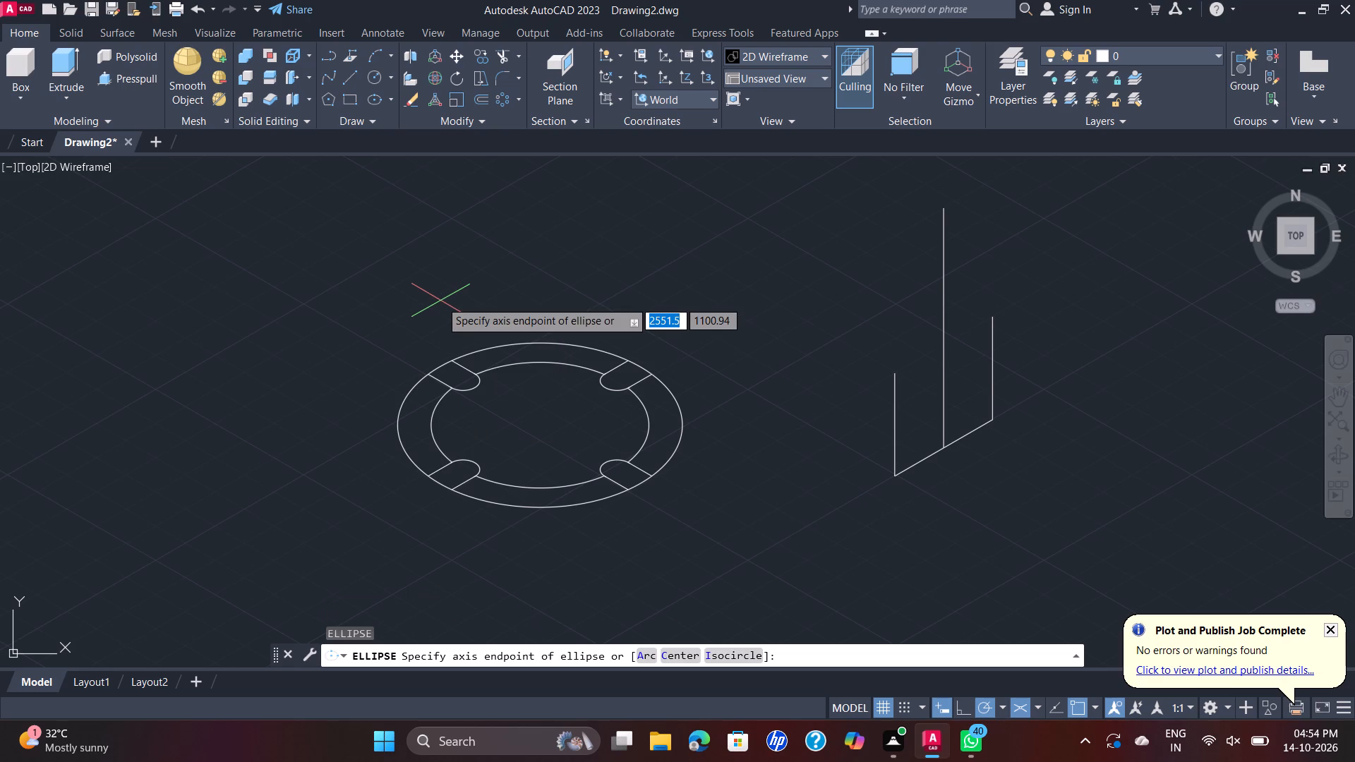
pyautogui.write('ISO')
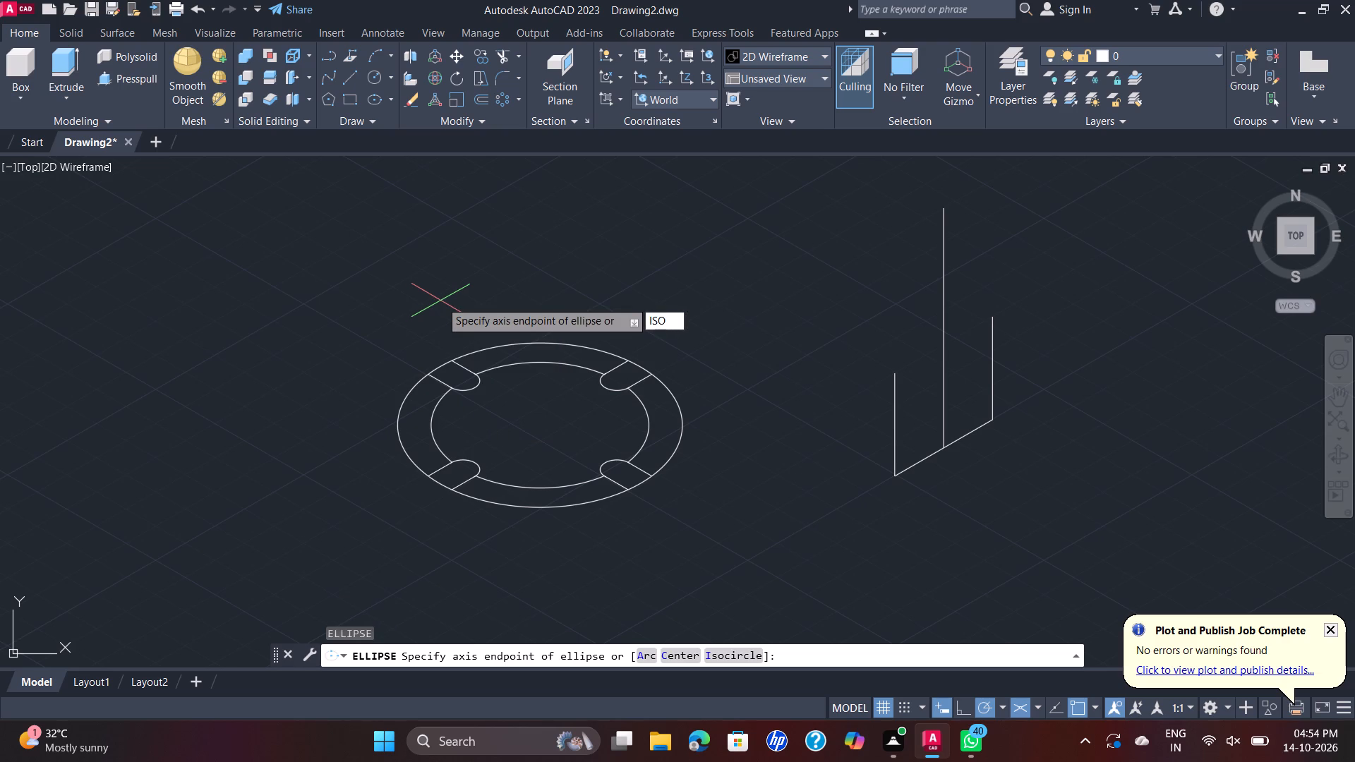
pyautogui.press('Return')
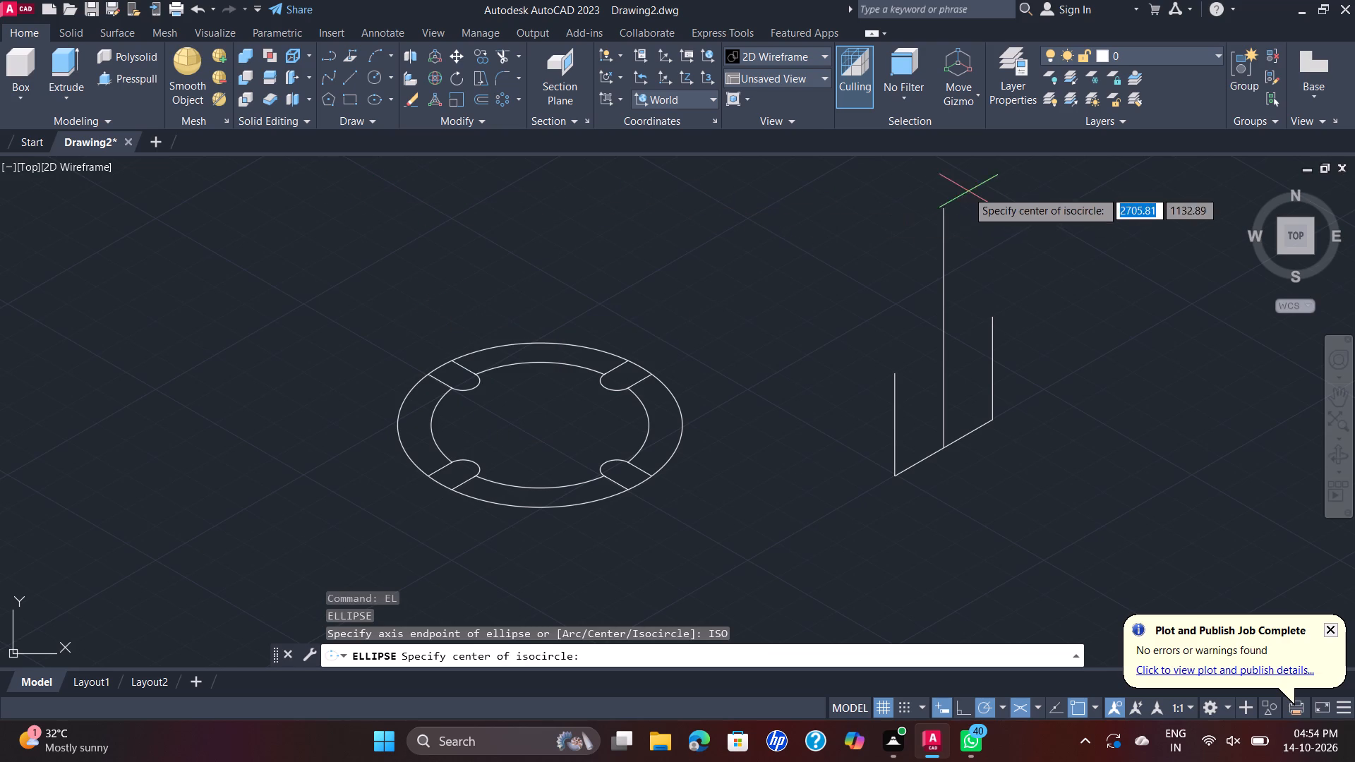
pyautogui.click(939, 207)
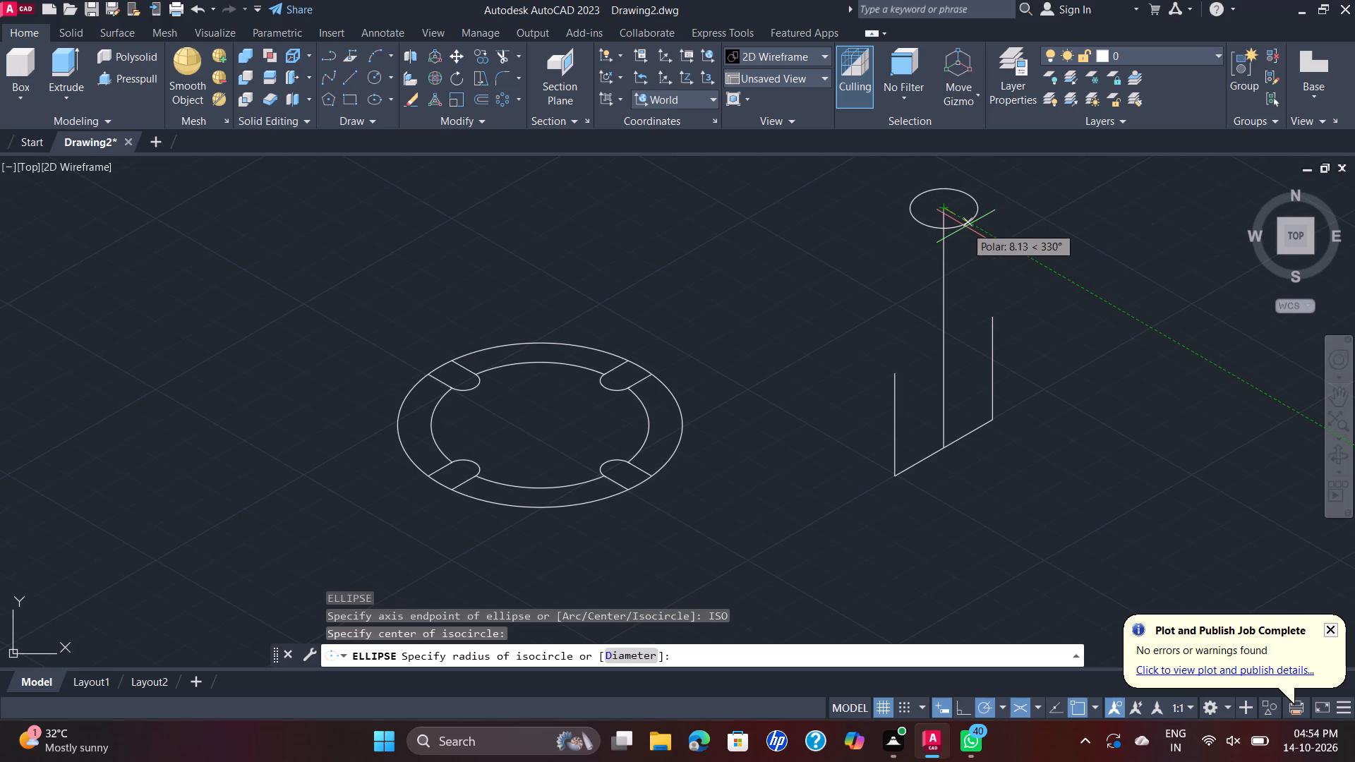
pyautogui.press('F5')
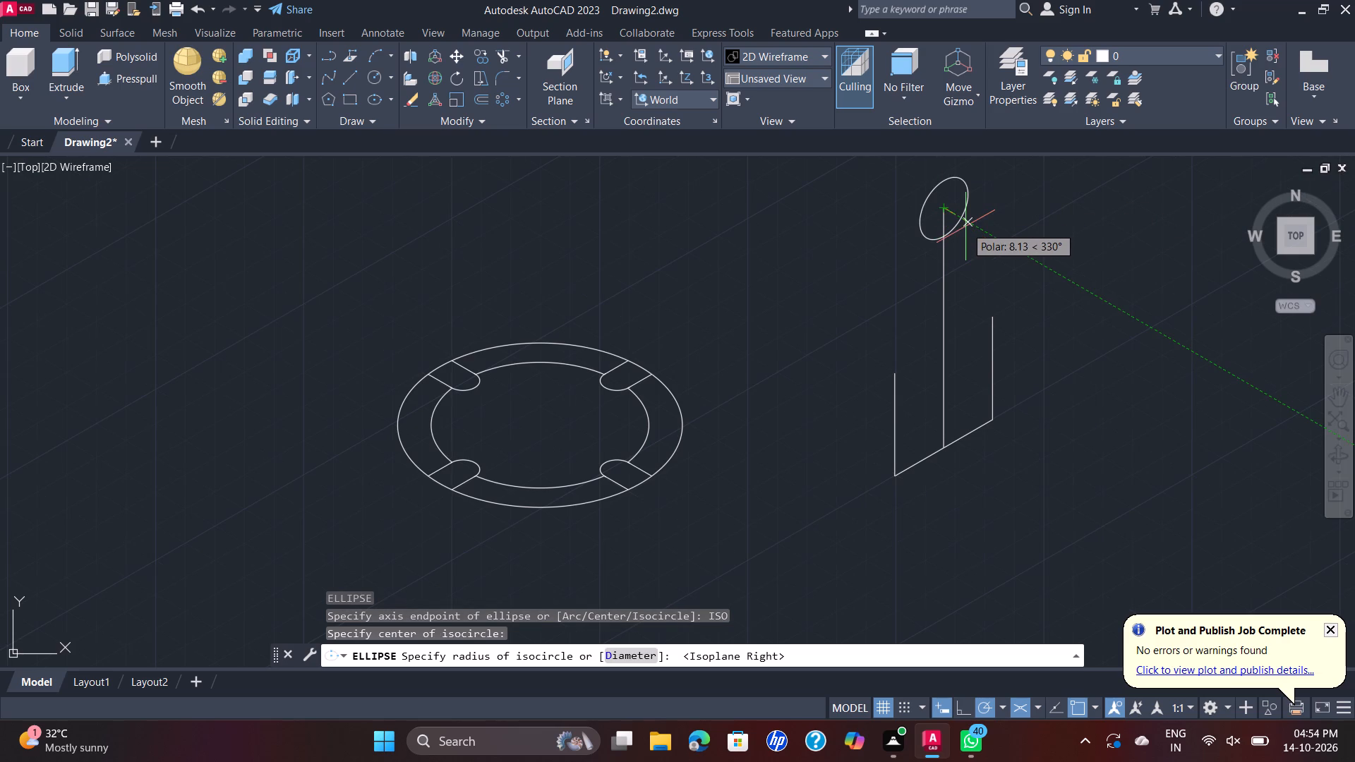
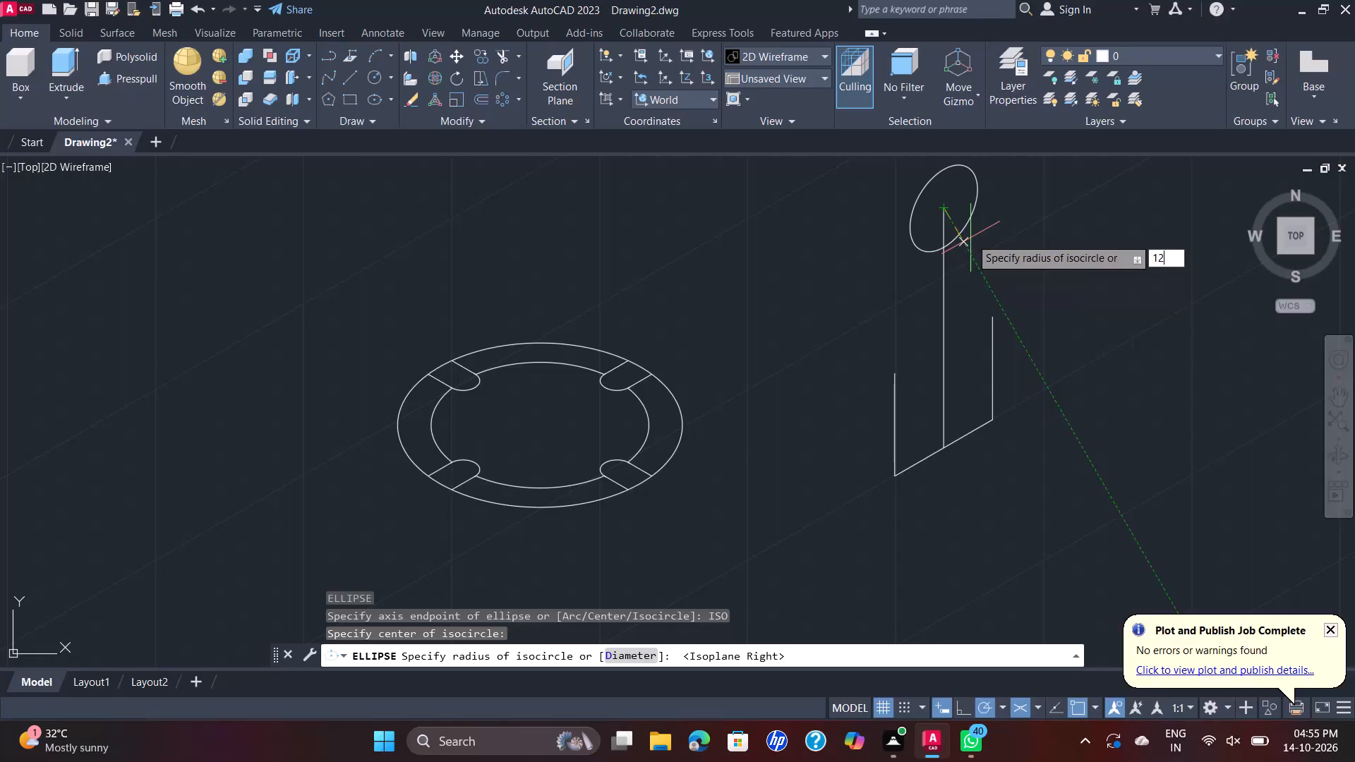
# Complete the isocircle at the upper end of the 70-long line with a radius of 12.
pyautogui.press('Return')
# Draw a concentric isocircle of diameter 12 centred on the upper end of the 70-long line.
pyautogui.scroll(1, 970, 238)
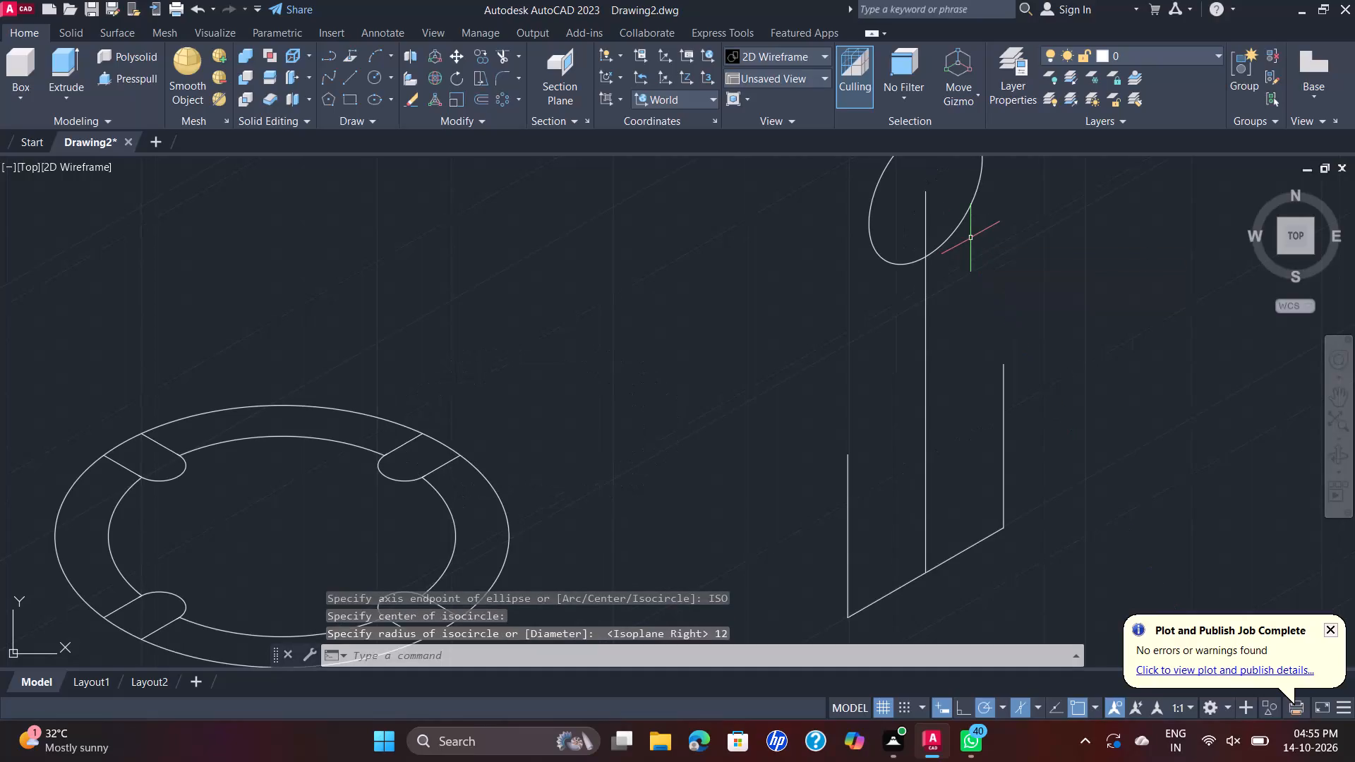
pyautogui.scroll(-1, 970, 238)
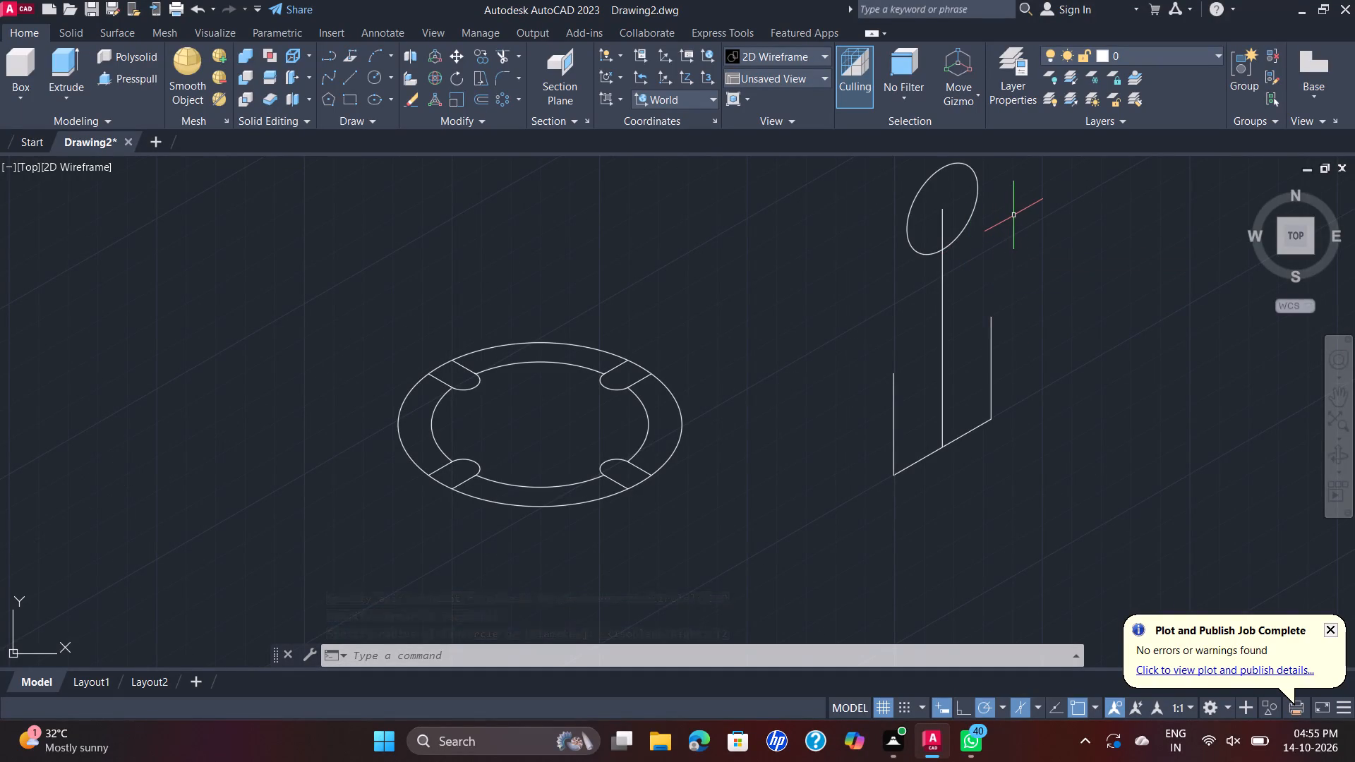
pyautogui.press('space')
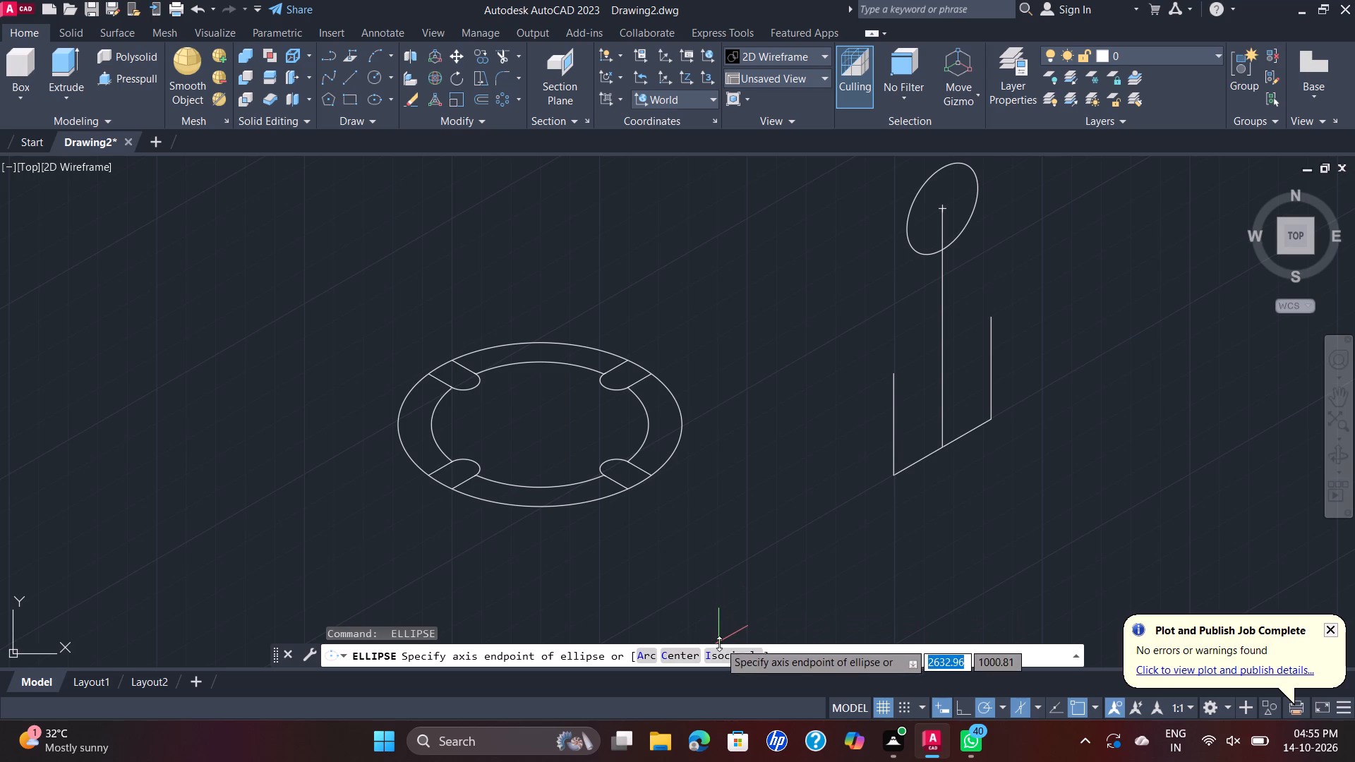
pyautogui.click(722, 653)
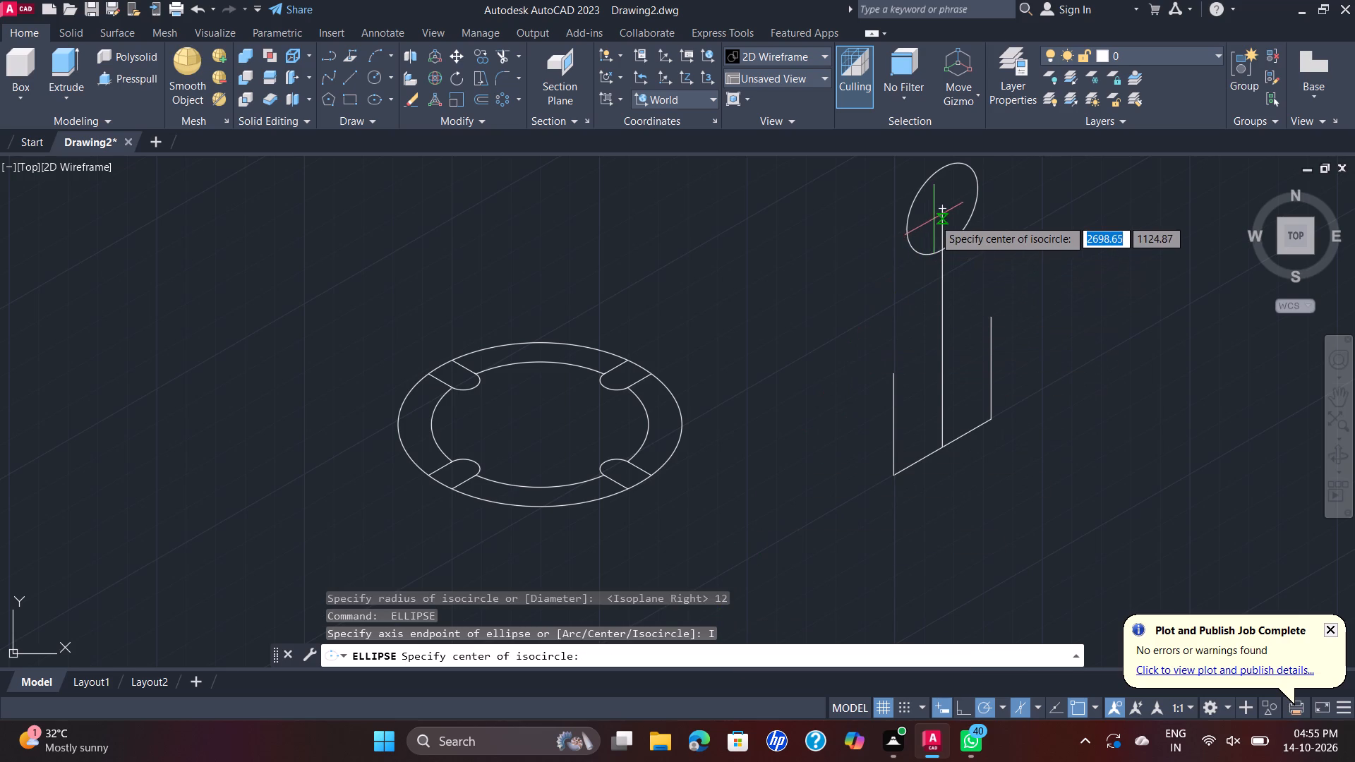
pyautogui.click(938, 207)
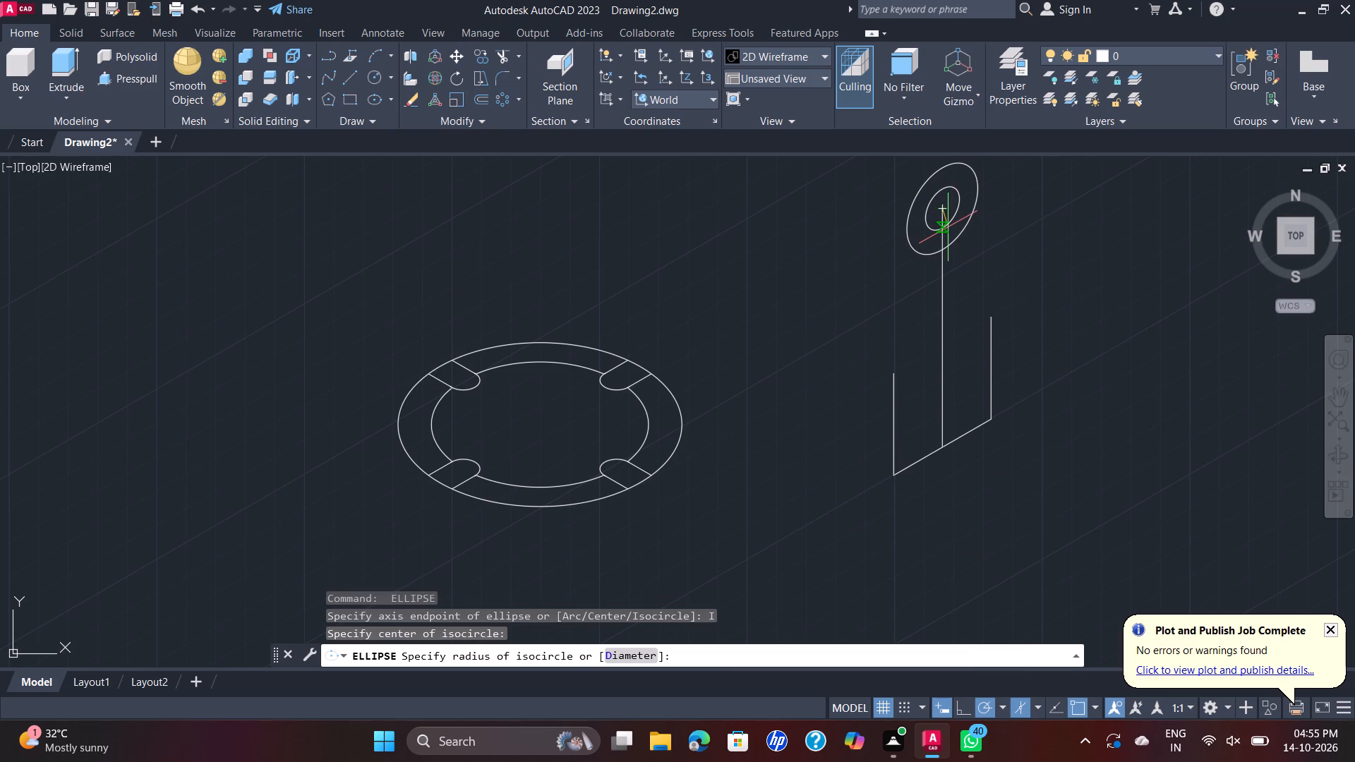
pyautogui.press('d')
pyautogui.press('Return')
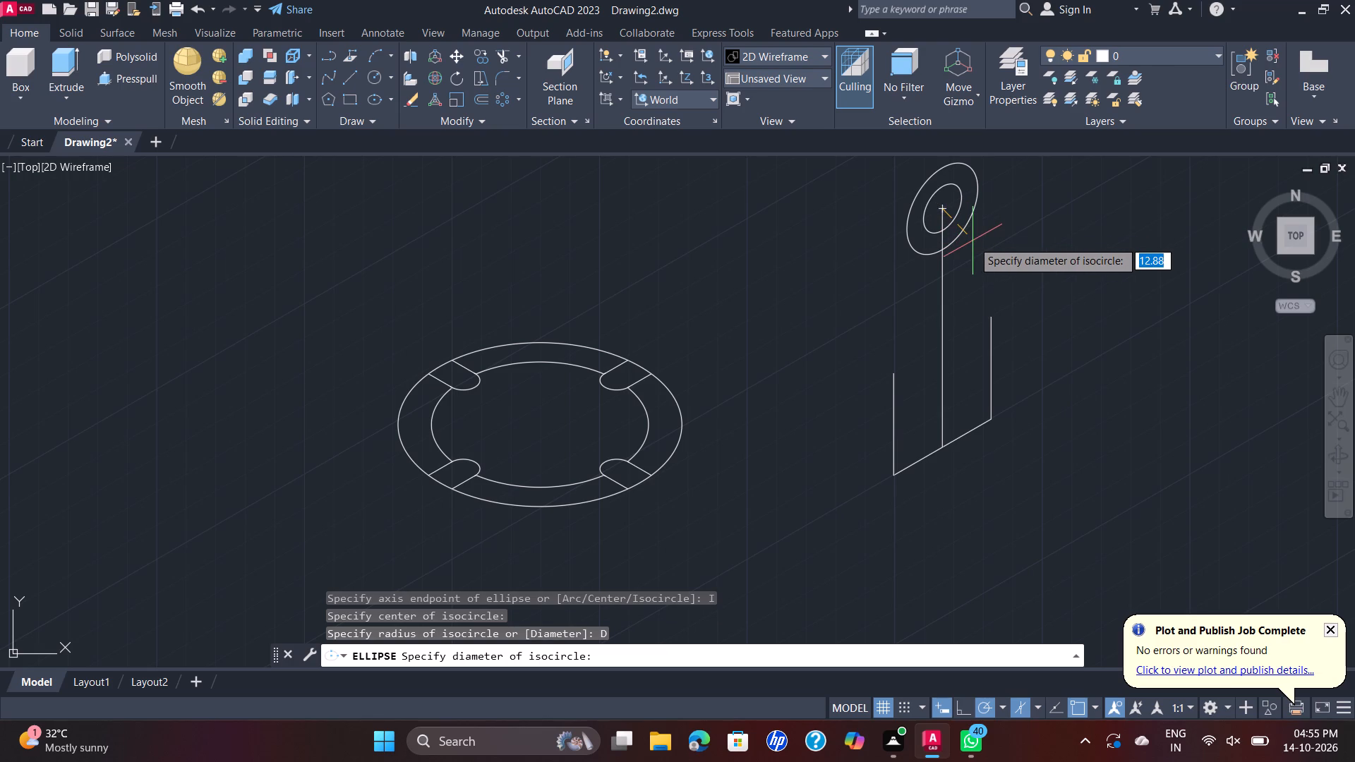
pyautogui.write('12')
pyautogui.press('Return')
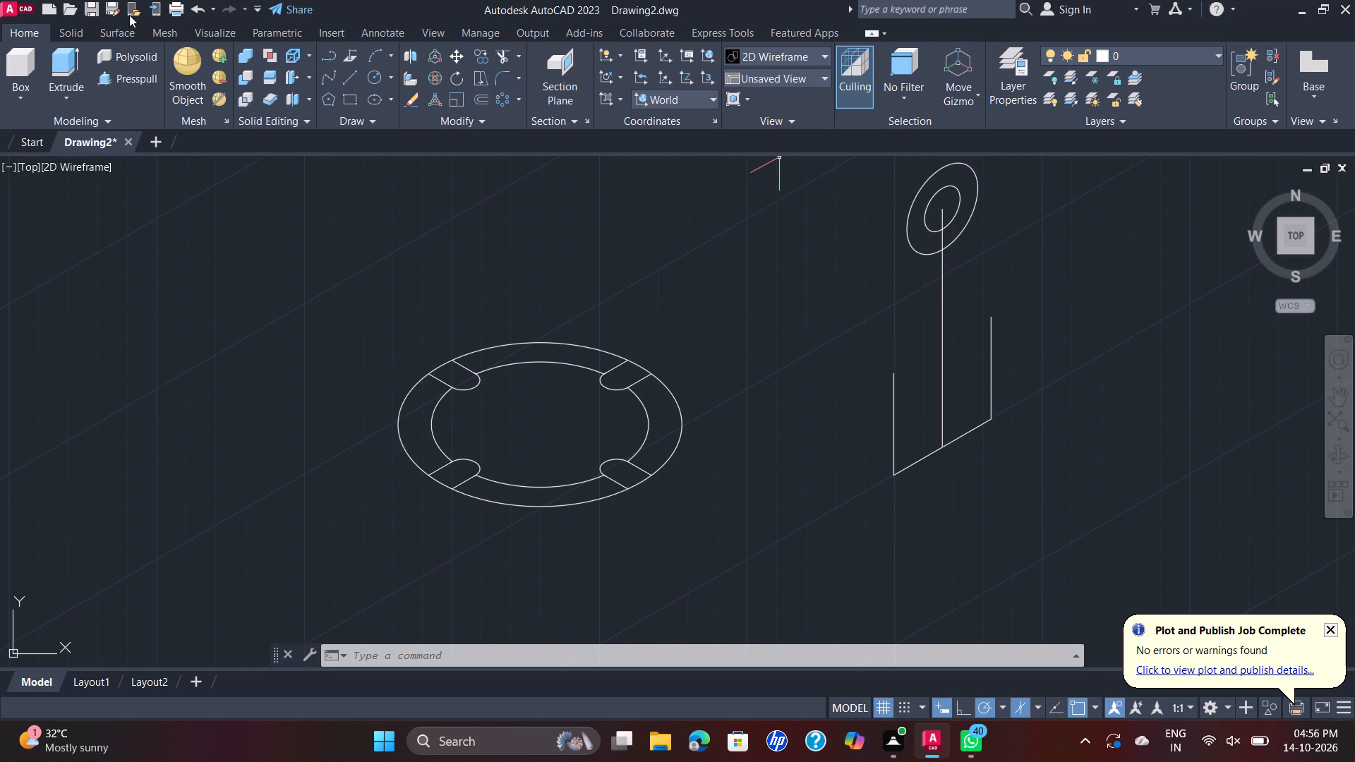
# Draw a line about 16 long at 210° from the isocircles' centre, extending past the outer isocircle.
pyautogui.click(352, 76)
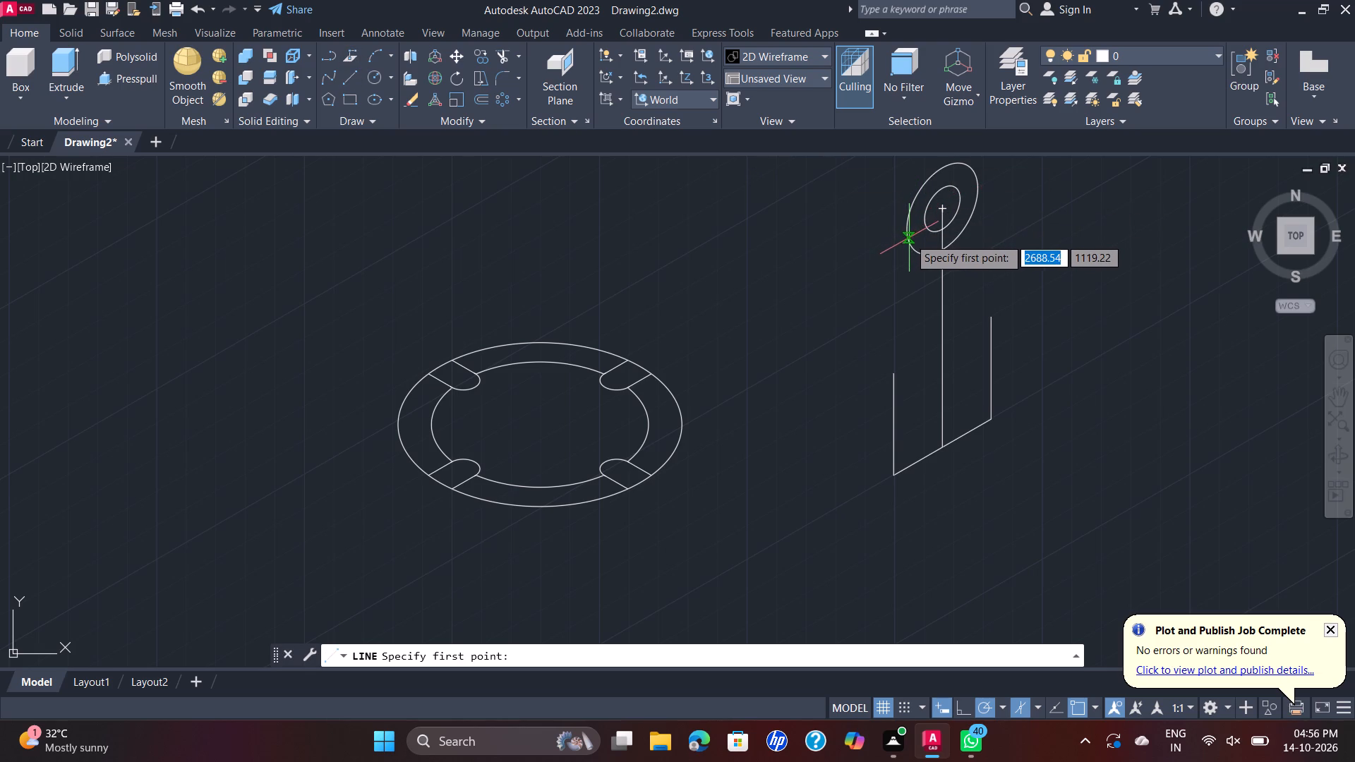
pyautogui.click(941, 206)
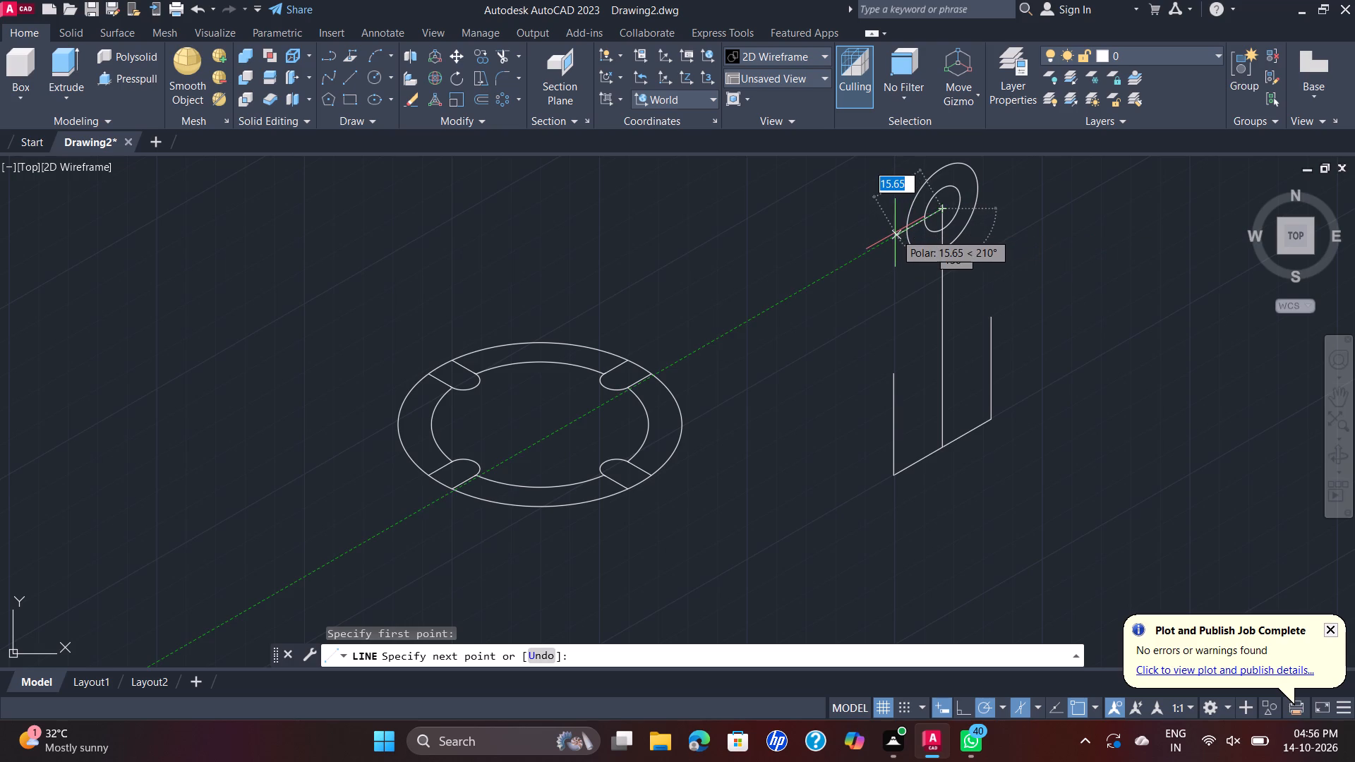
pyautogui.click(895, 233)
pyautogui.press('Escape')
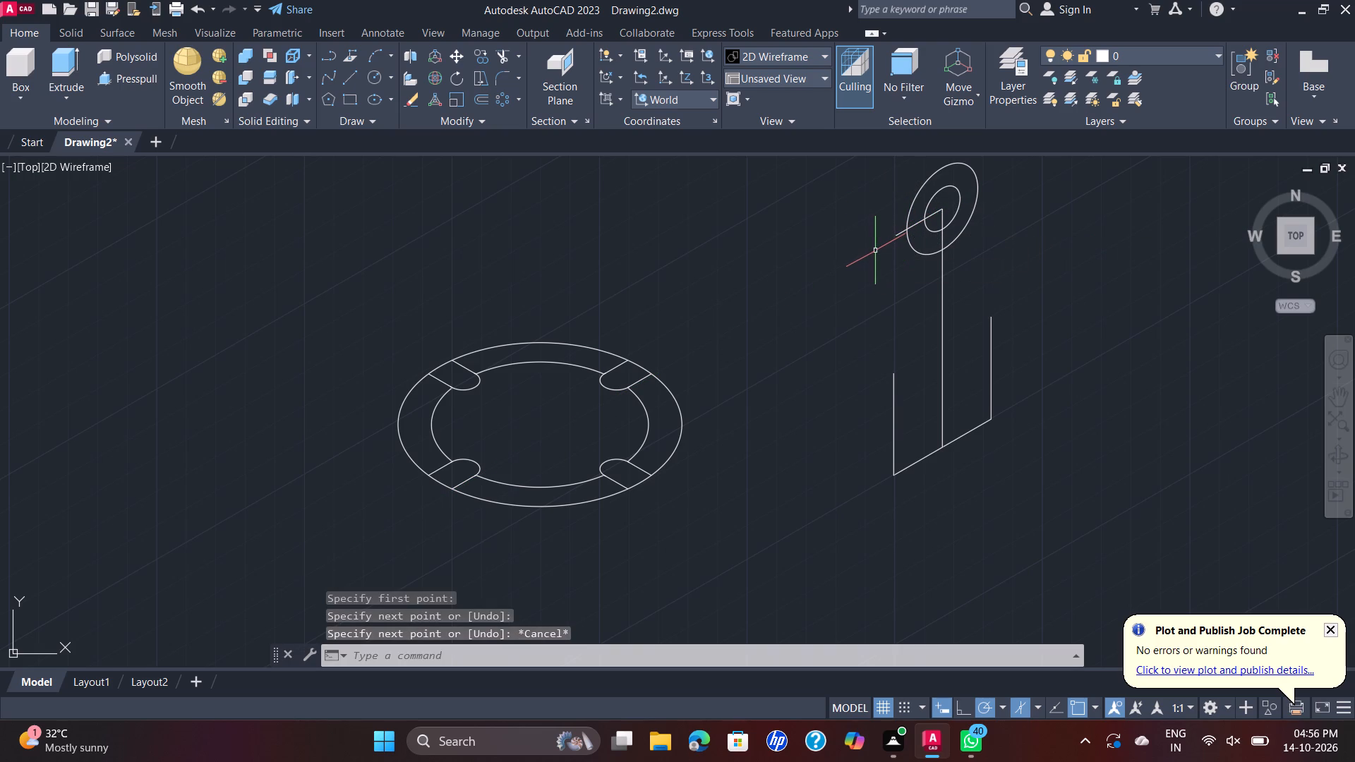
# Draw a line from where the 210° line crosses the outer isocircle to the upper end of the left-hand 30-long vertical line.
pyautogui.press('space')
pyautogui.scroll(1, 919, 234)
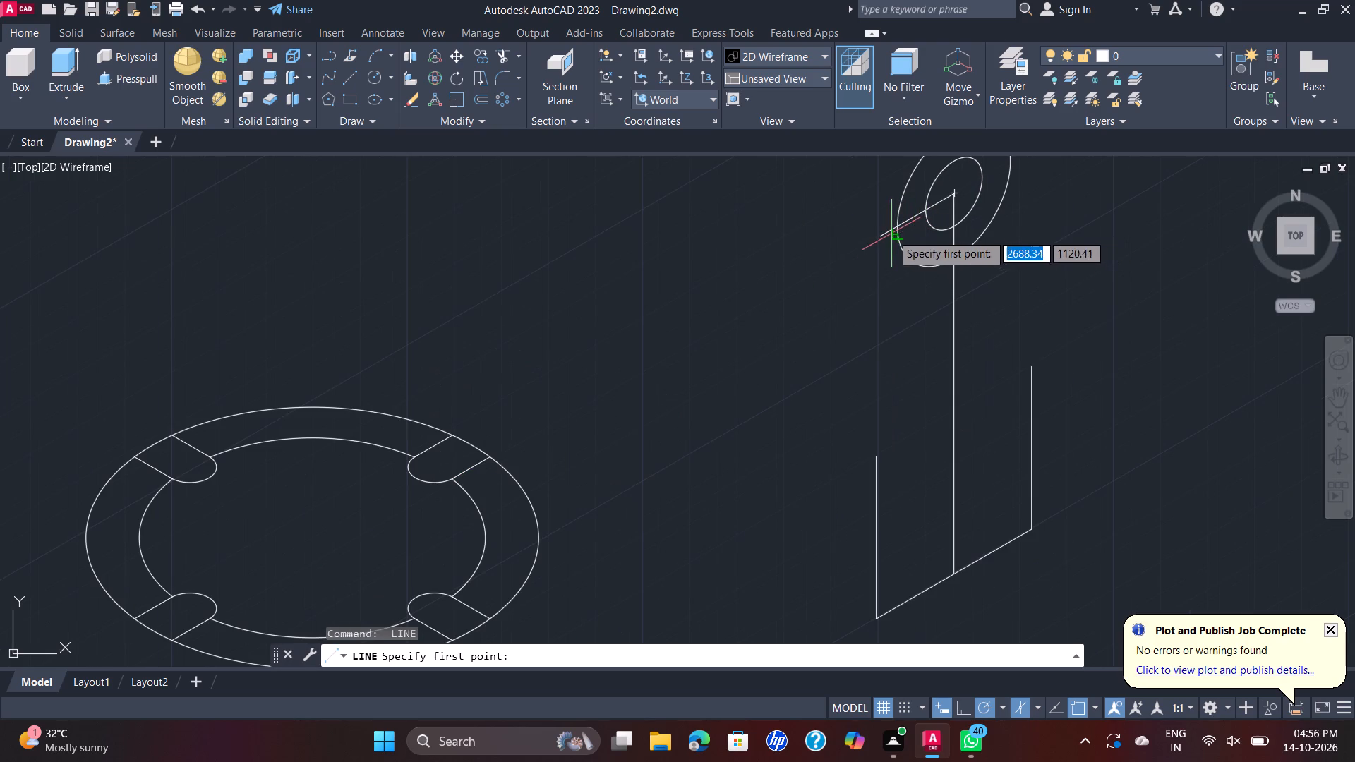
pyautogui.scroll(3, 897, 230)
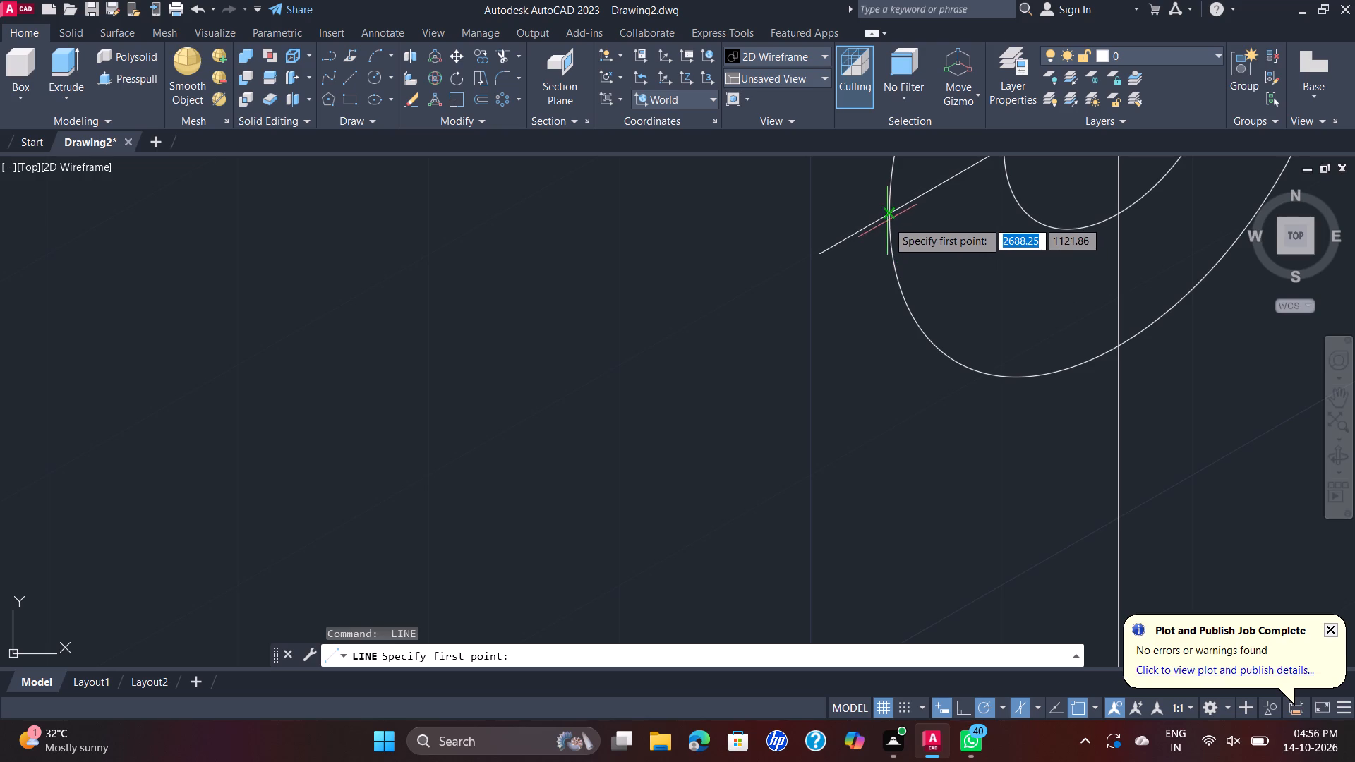
pyautogui.click(889, 214)
pyautogui.scroll(-1, 891, 289)
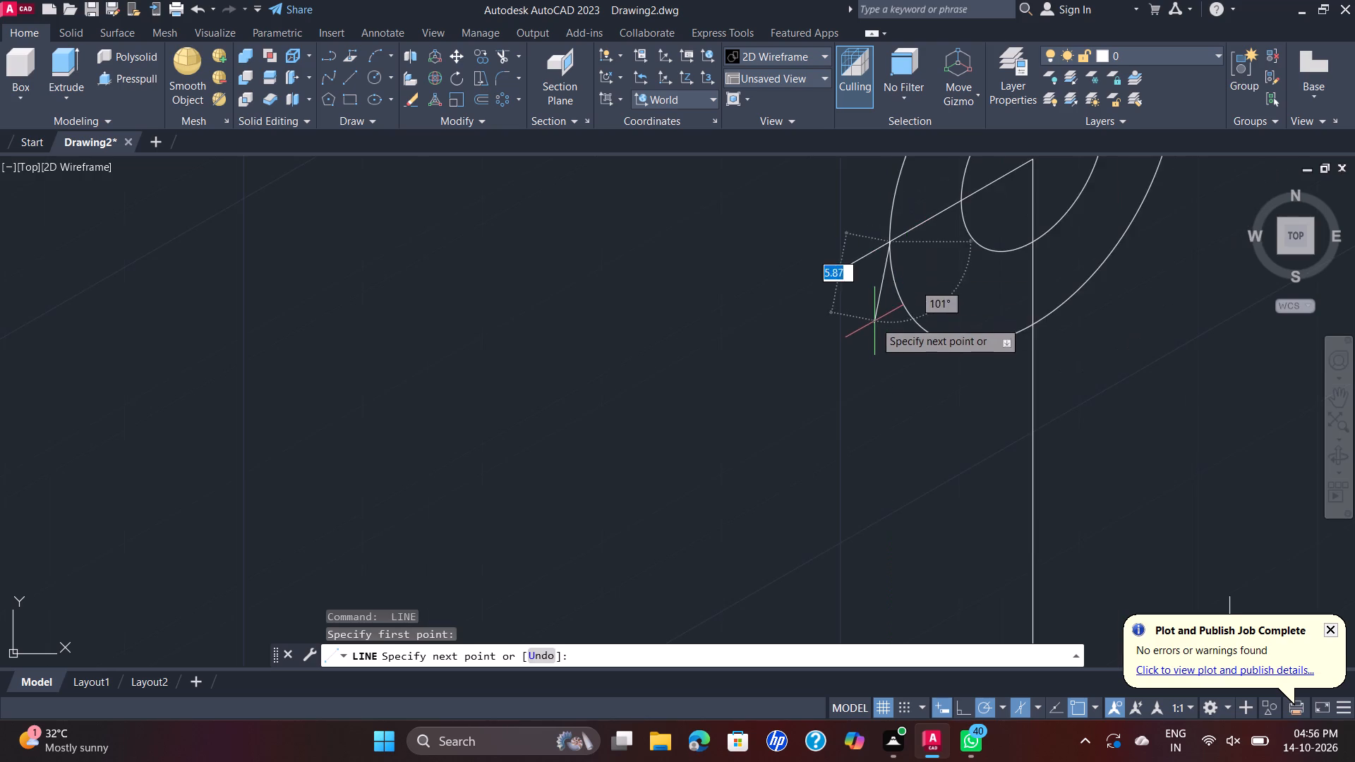
pyautogui.scroll(-4, 874, 324)
pyautogui.middleClick(874, 324)
pyautogui.scroll(2, 881, 341)
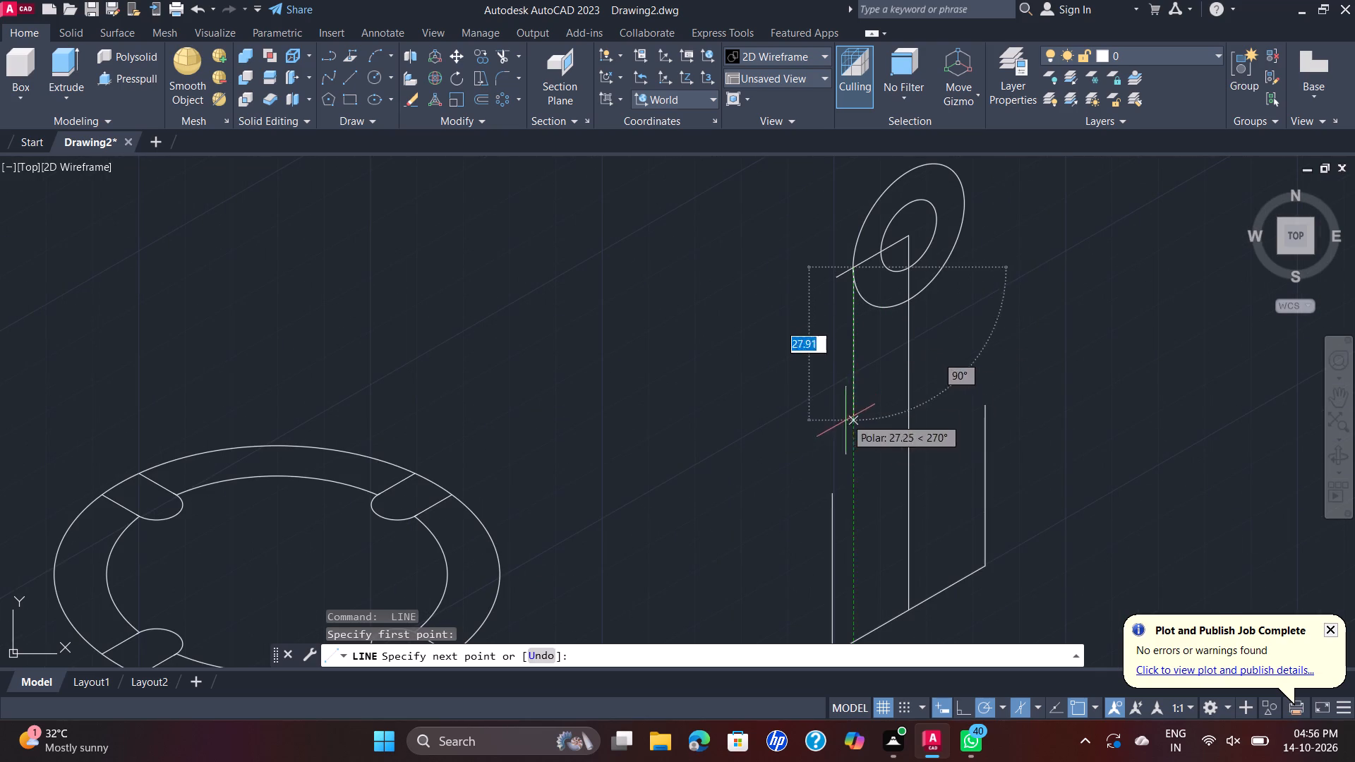
pyautogui.scroll(2, 833, 499)
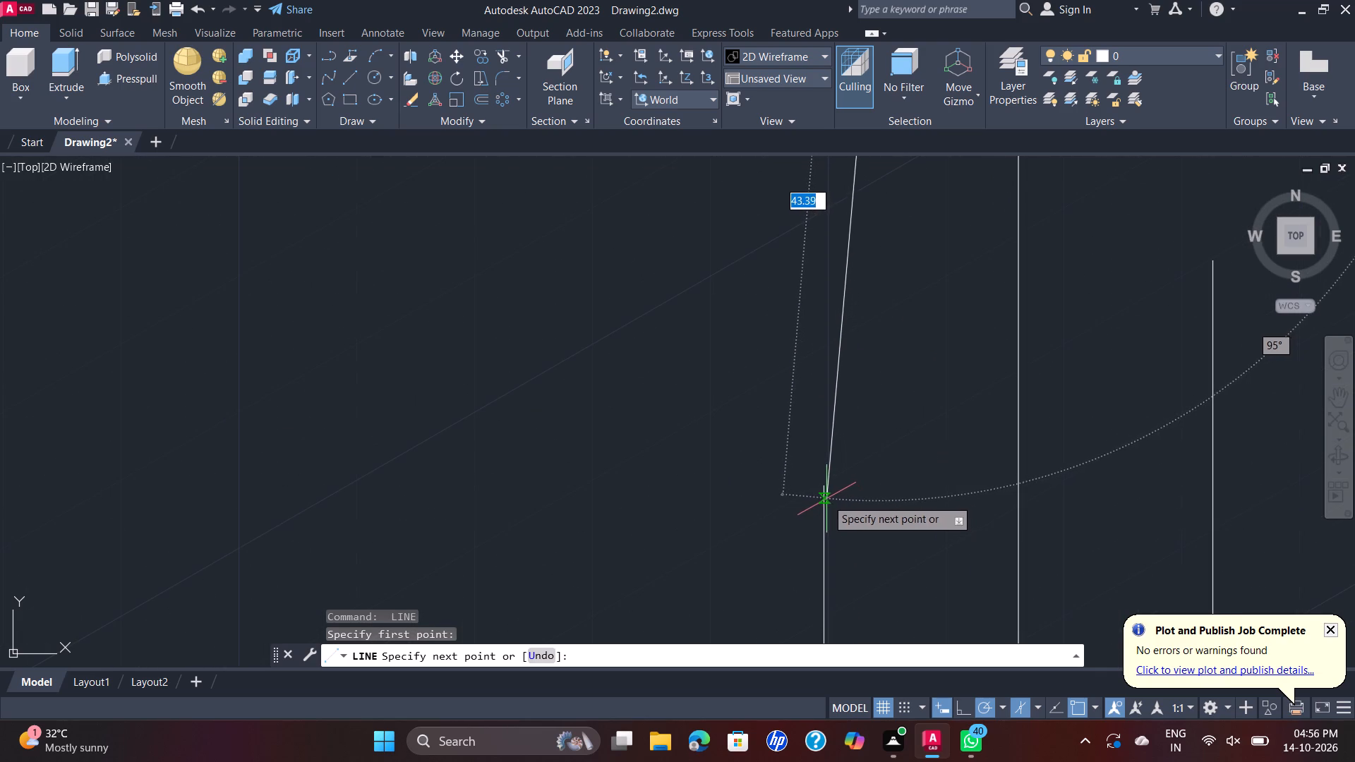
pyautogui.click(828, 490)
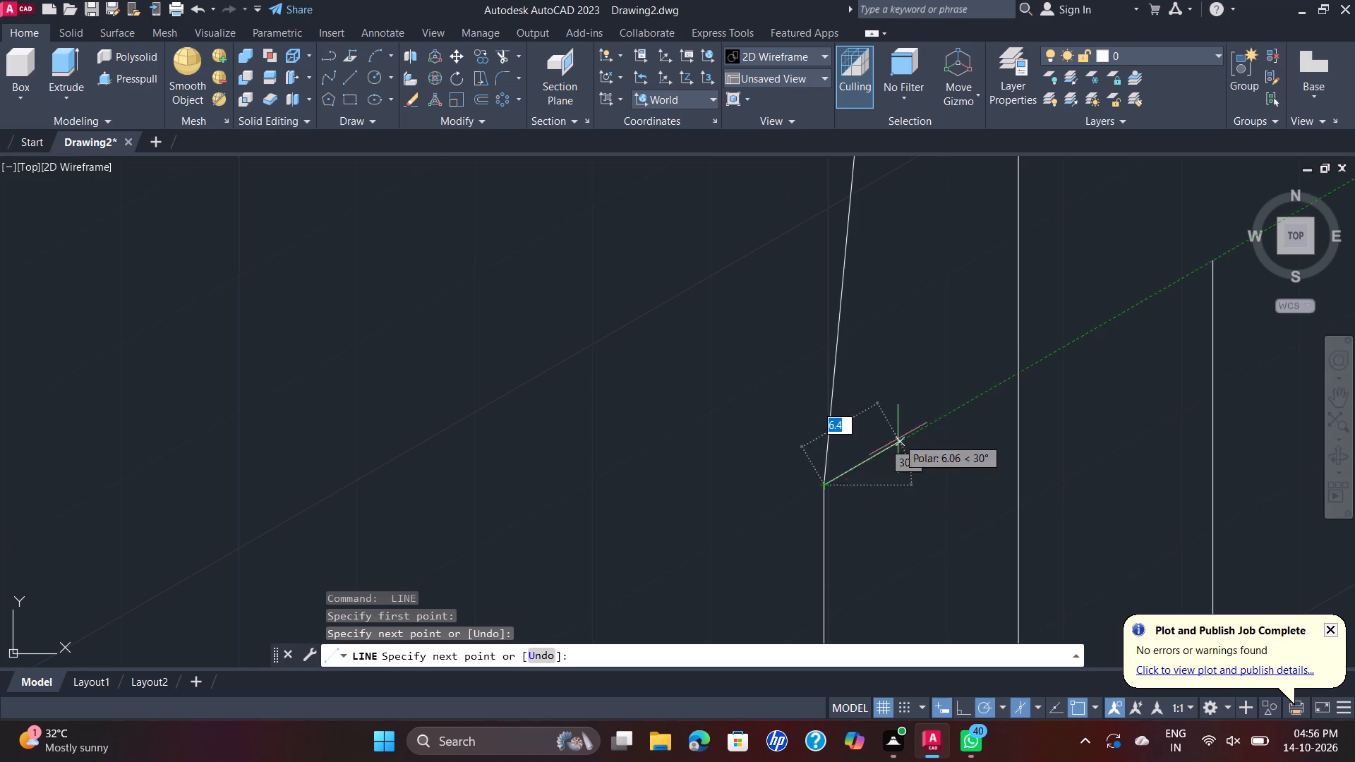
pyautogui.scroll(-3, 898, 437)
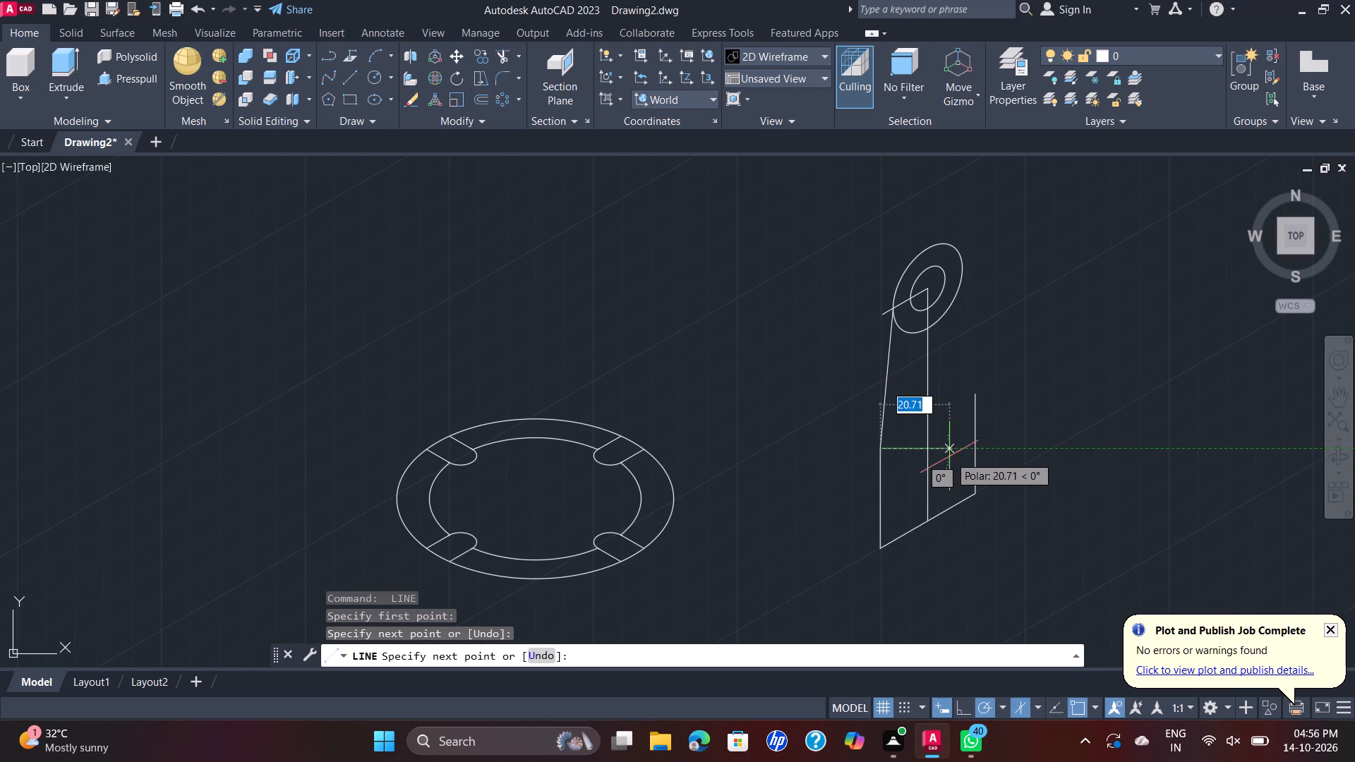
pyautogui.press('Escape')
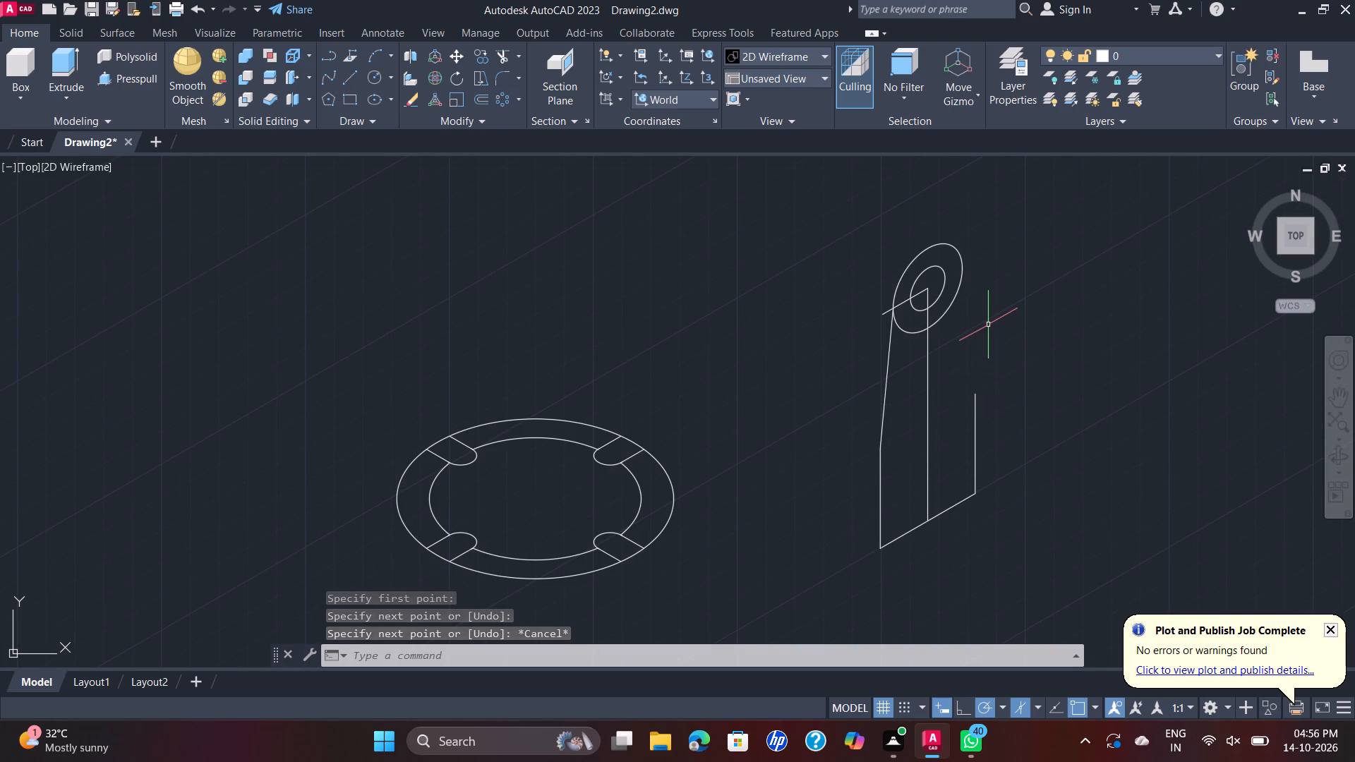
# Draw a line about 18 long at 30° from the isocircles' centre, extending past the outer isocircle.
pyautogui.press('space')
pyautogui.scroll(1, 980, 325)
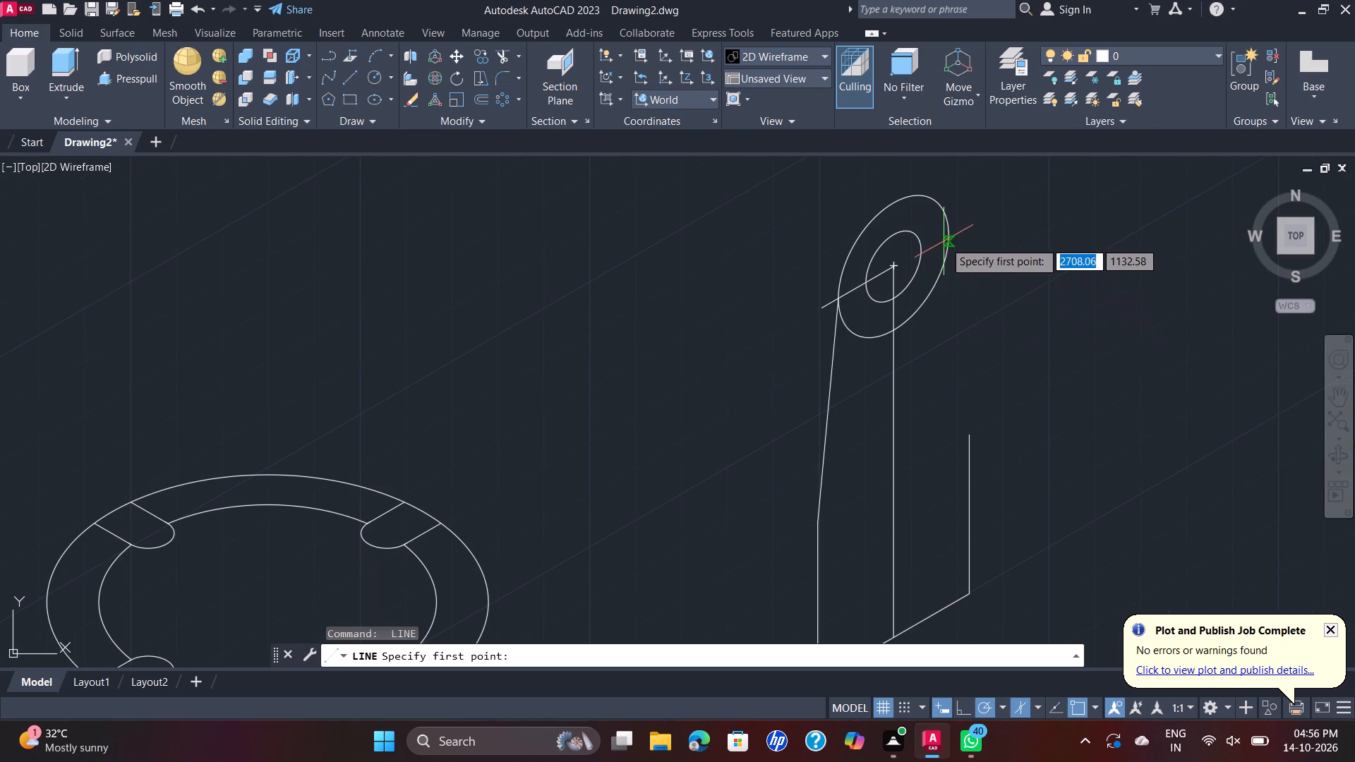
pyautogui.click(891, 270)
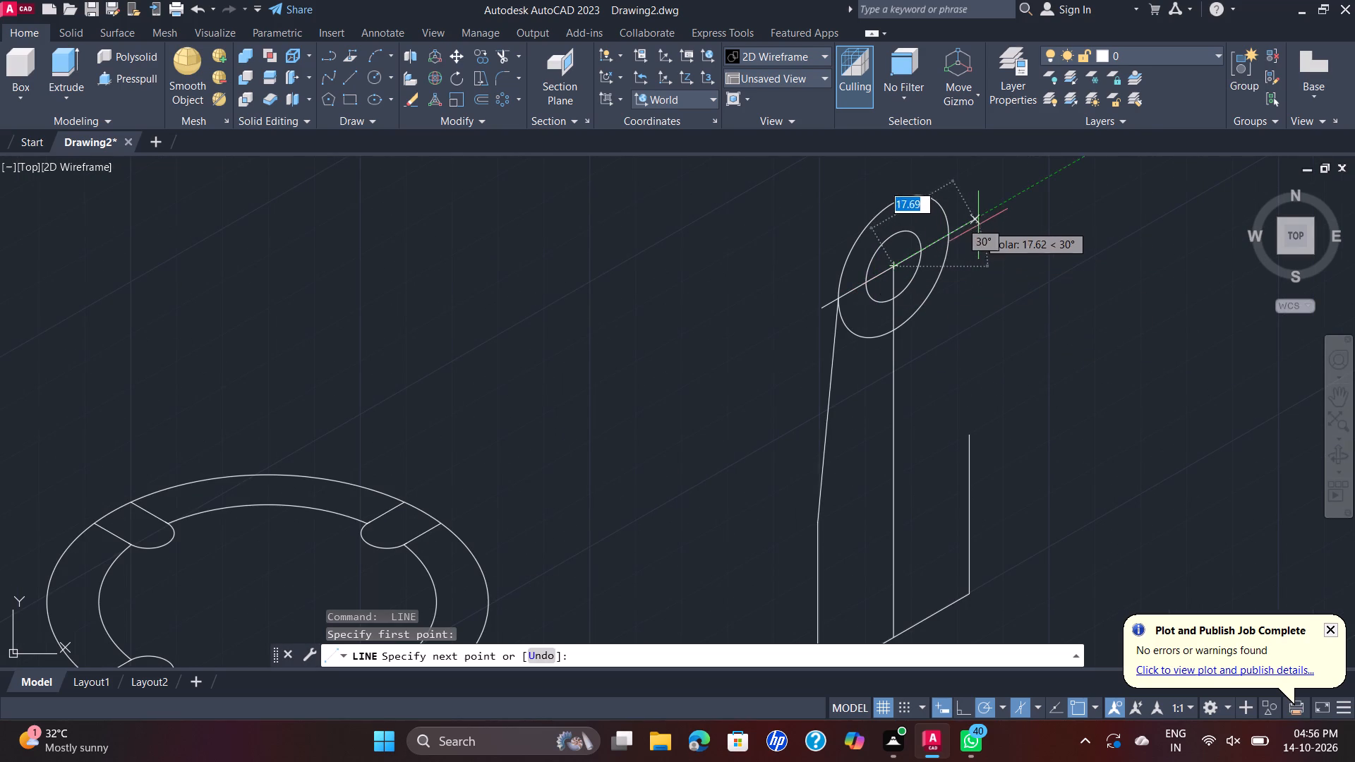
pyautogui.click(978, 221)
pyautogui.press('Escape')
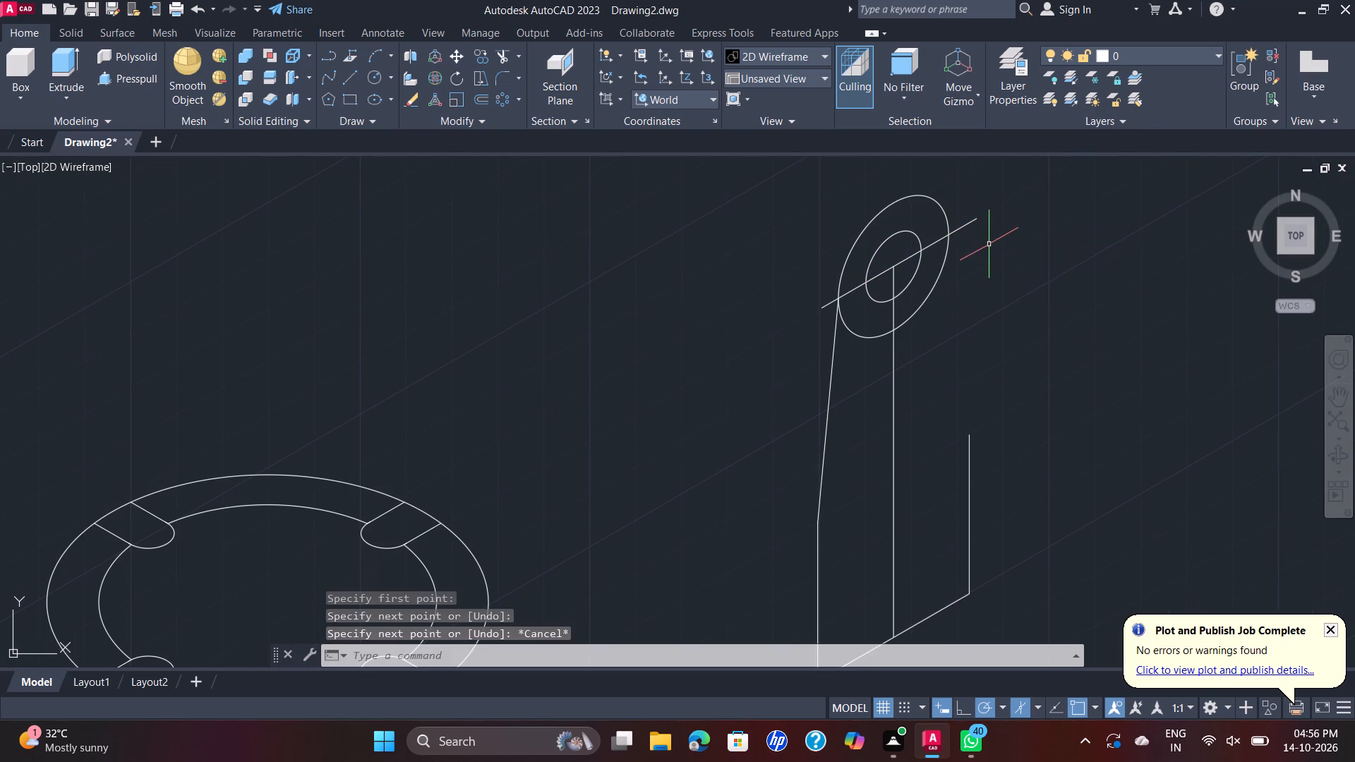
# Draw a line from where the 30° line crosses the outer isocircle to the upper end of the right-hand 30-long vertical line.
pyautogui.press('space')
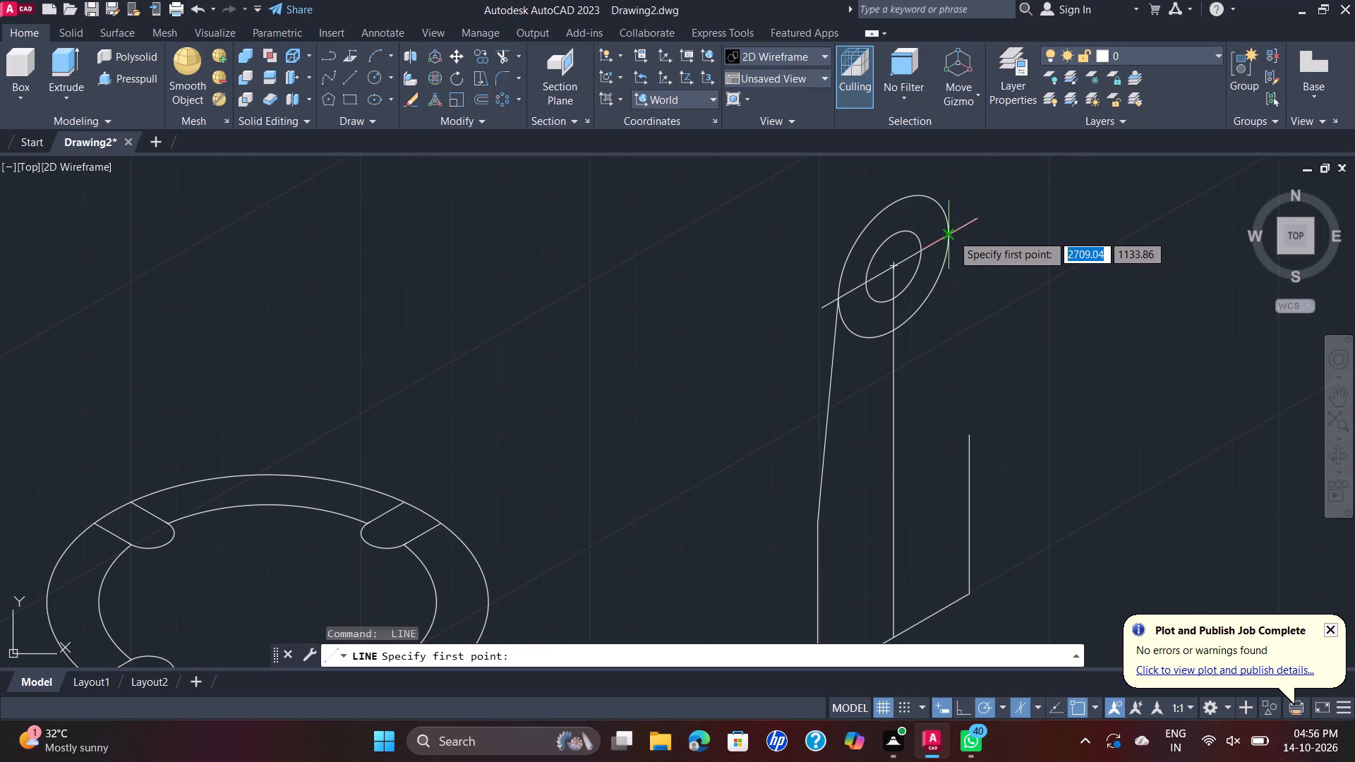
pyautogui.click(952, 234)
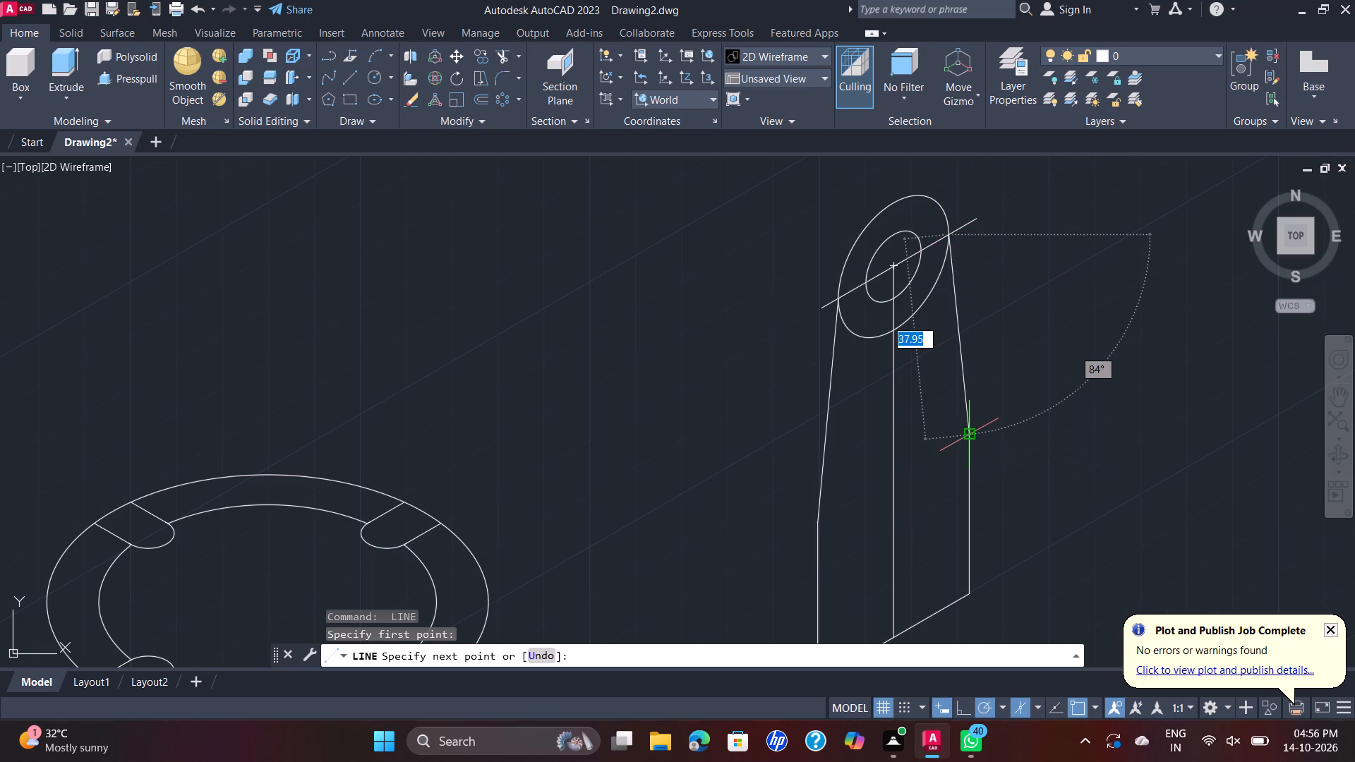
pyautogui.scroll(2, 967, 434)
pyautogui.click(967, 434)
pyautogui.scroll(-3, 967, 434)
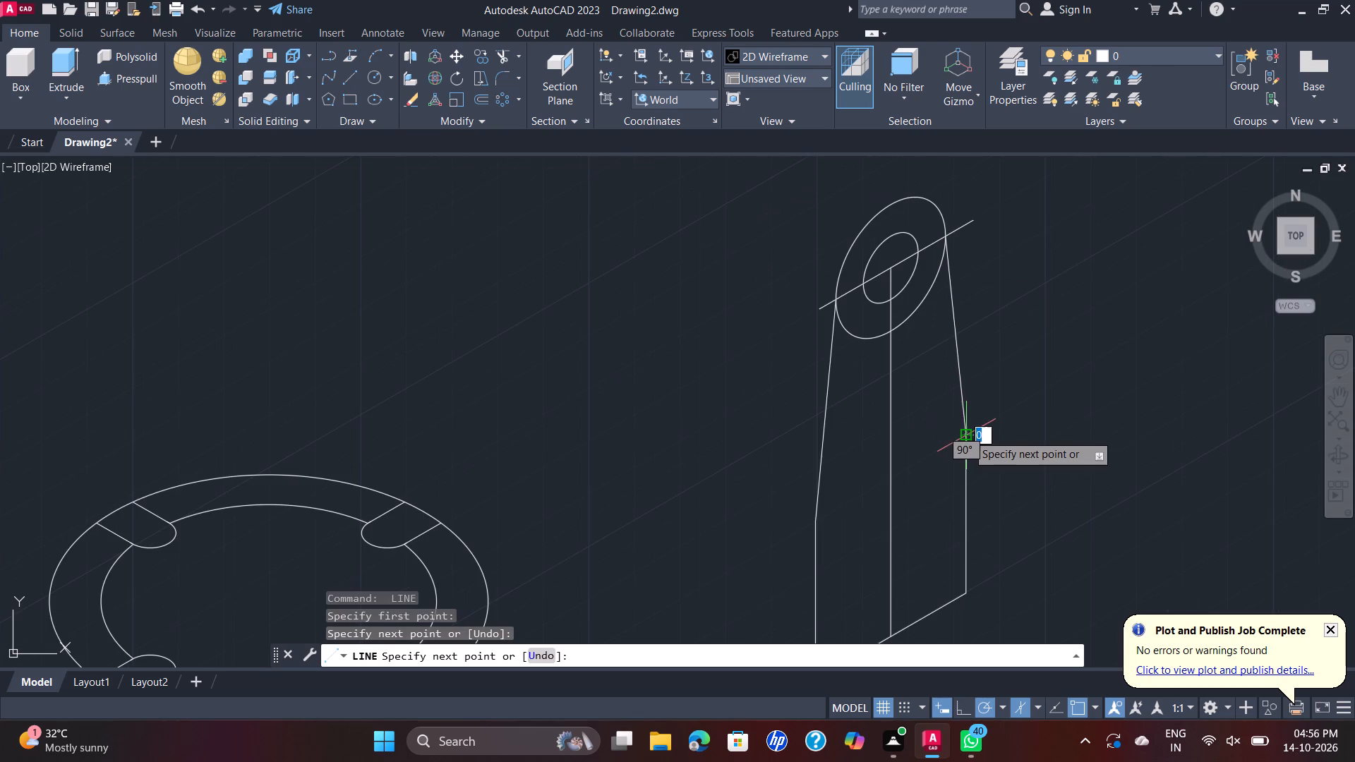
pyautogui.press('Escape')
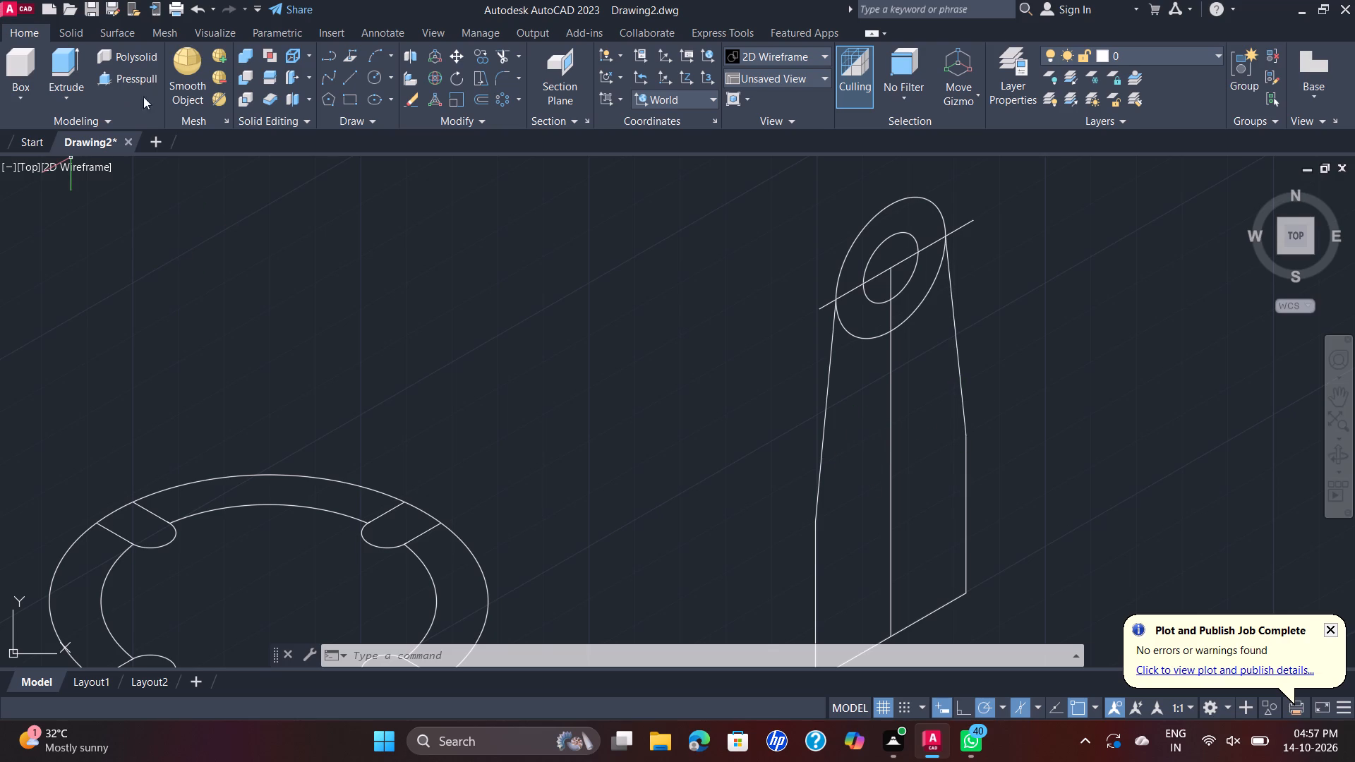
# Start a line from the lower end of the right-hand 30-long vertical line.
pyautogui.click(345, 80)
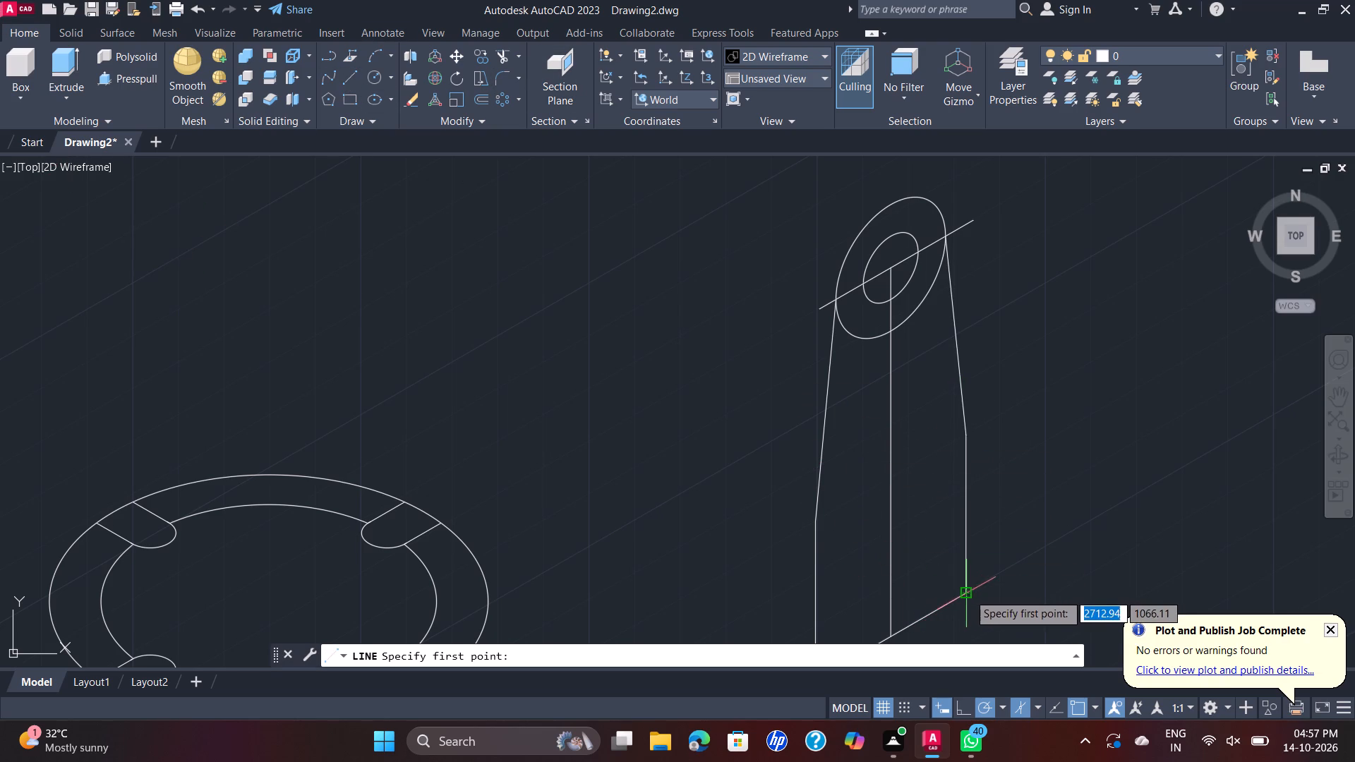
pyautogui.click(972, 593)
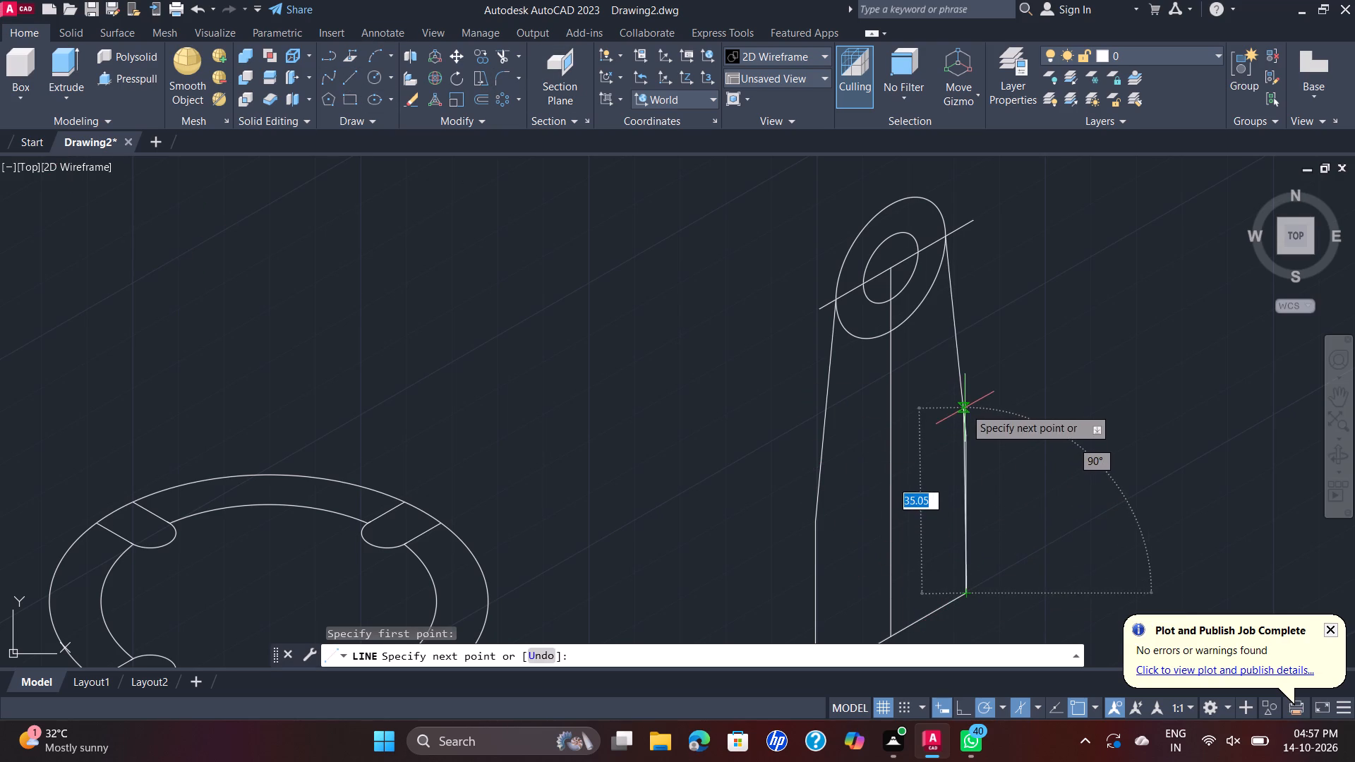
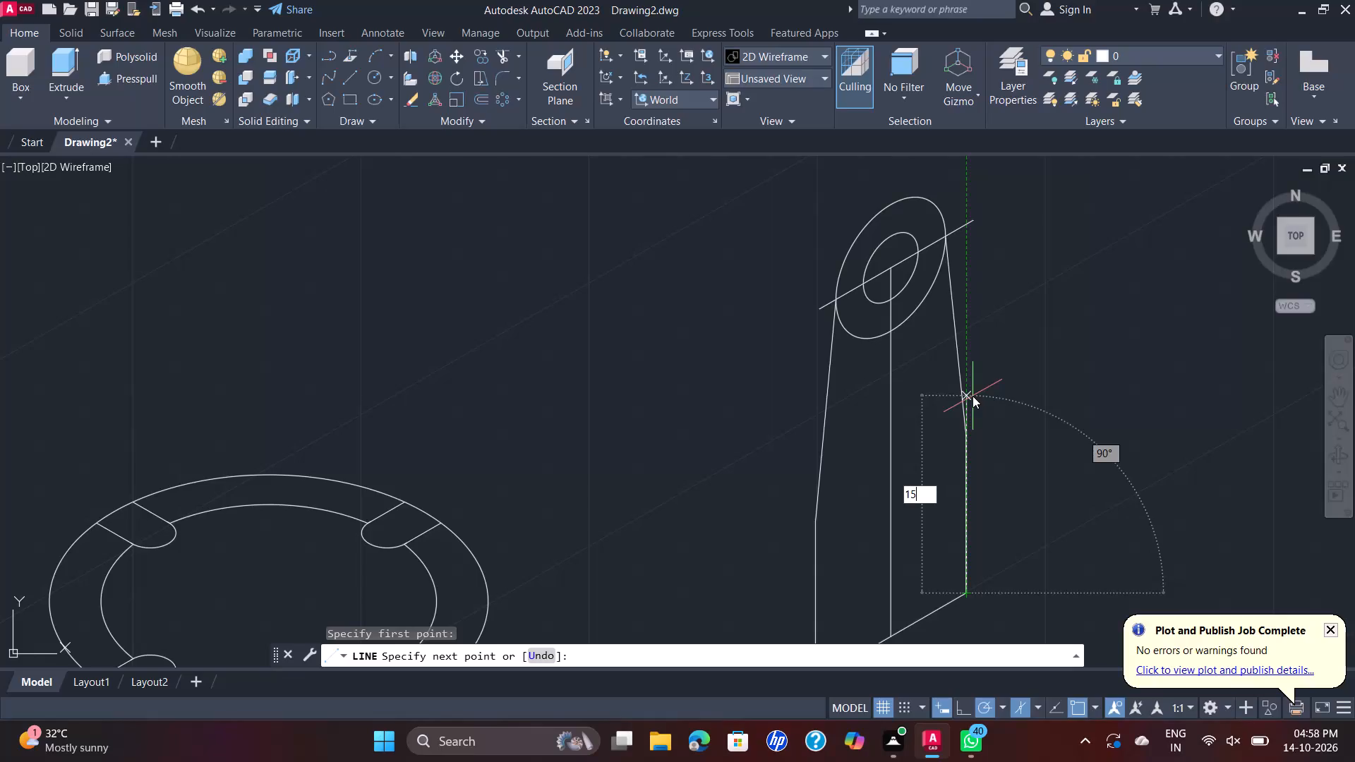
# Draw line segments 15 straight up, 5.5 at 210° and 22 at 210° from the right-hand vertical line's lower end.
pyautogui.press('Return')
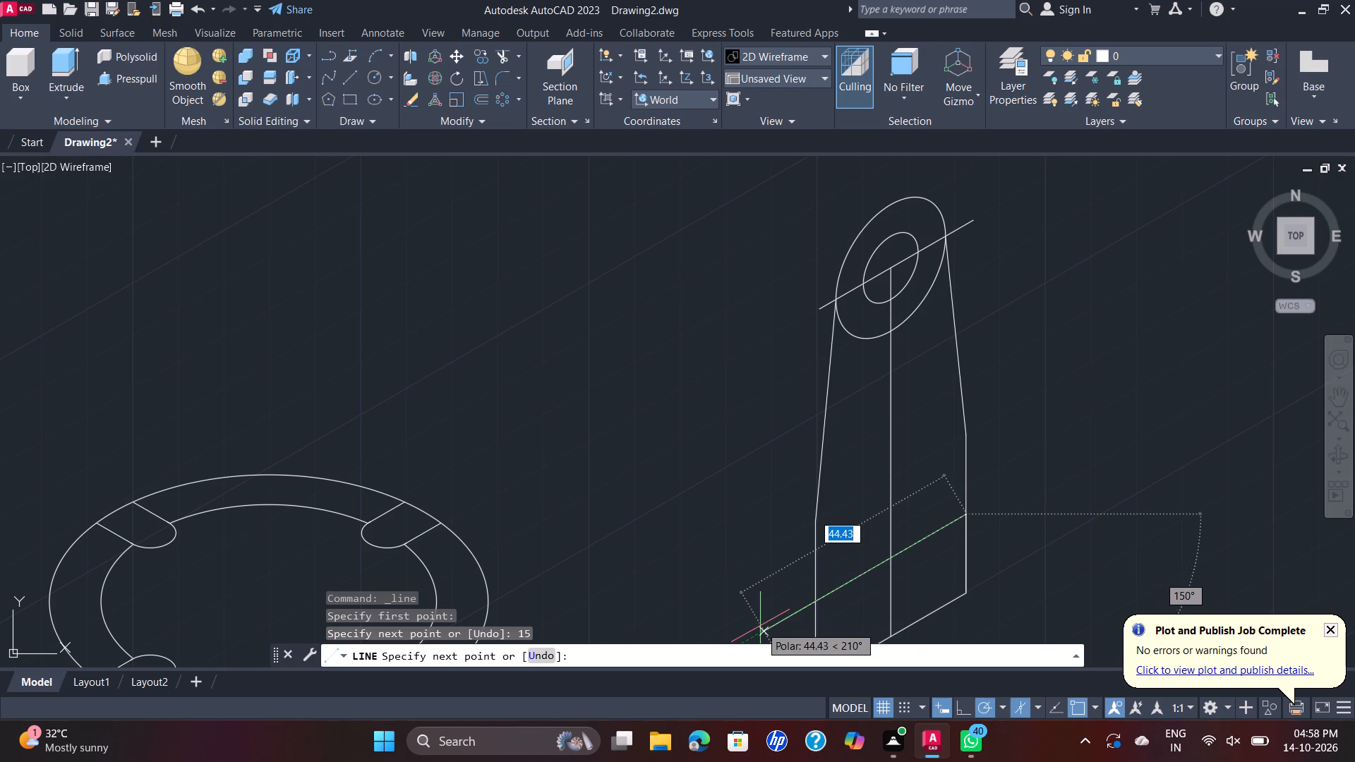
pyautogui.press('5')
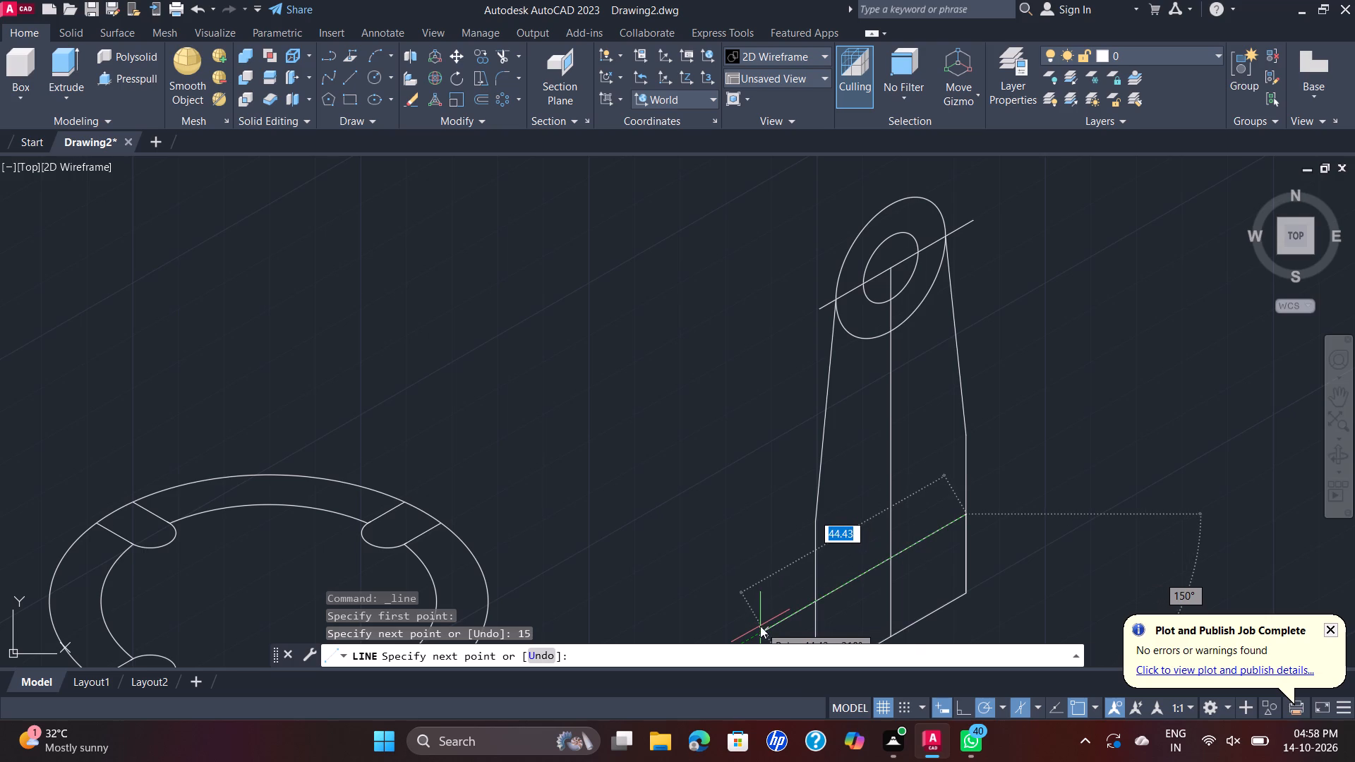
pyautogui.write('.5')
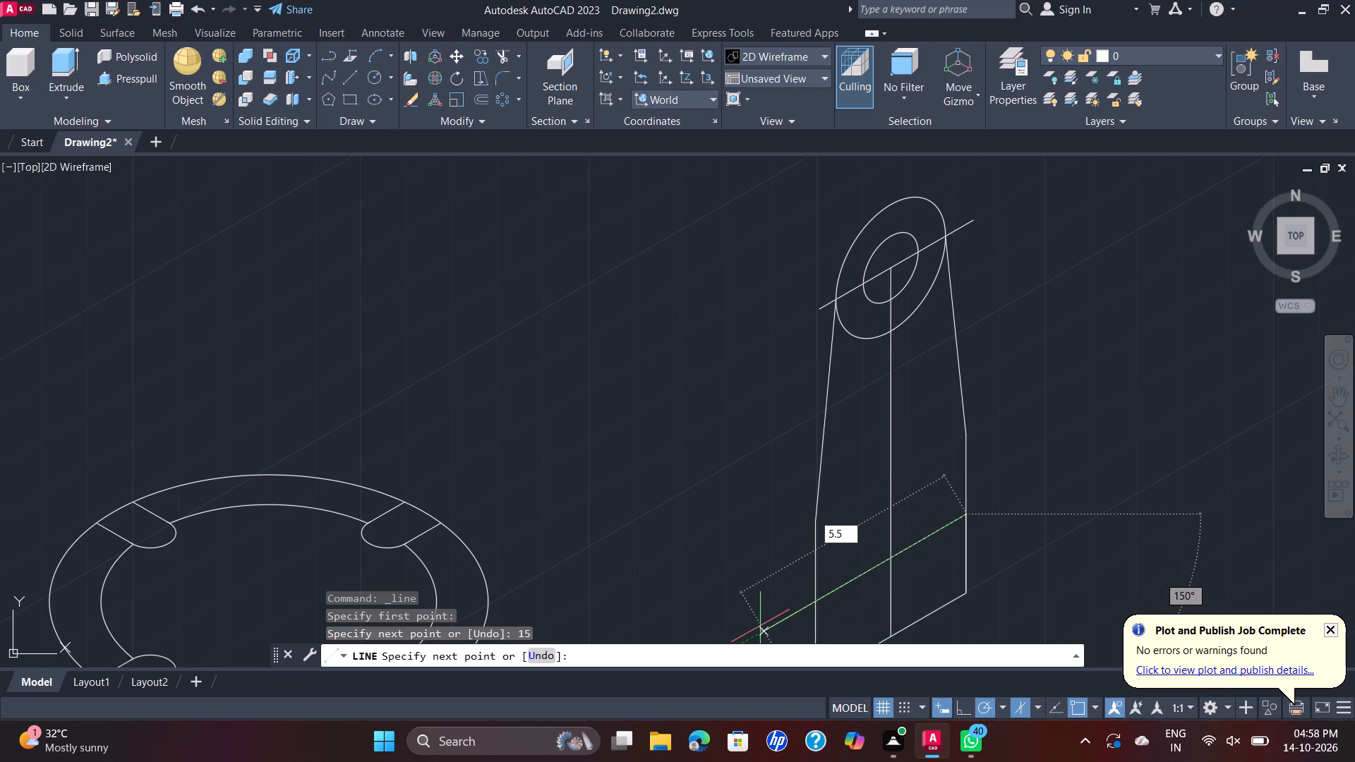
pyautogui.press('Return')
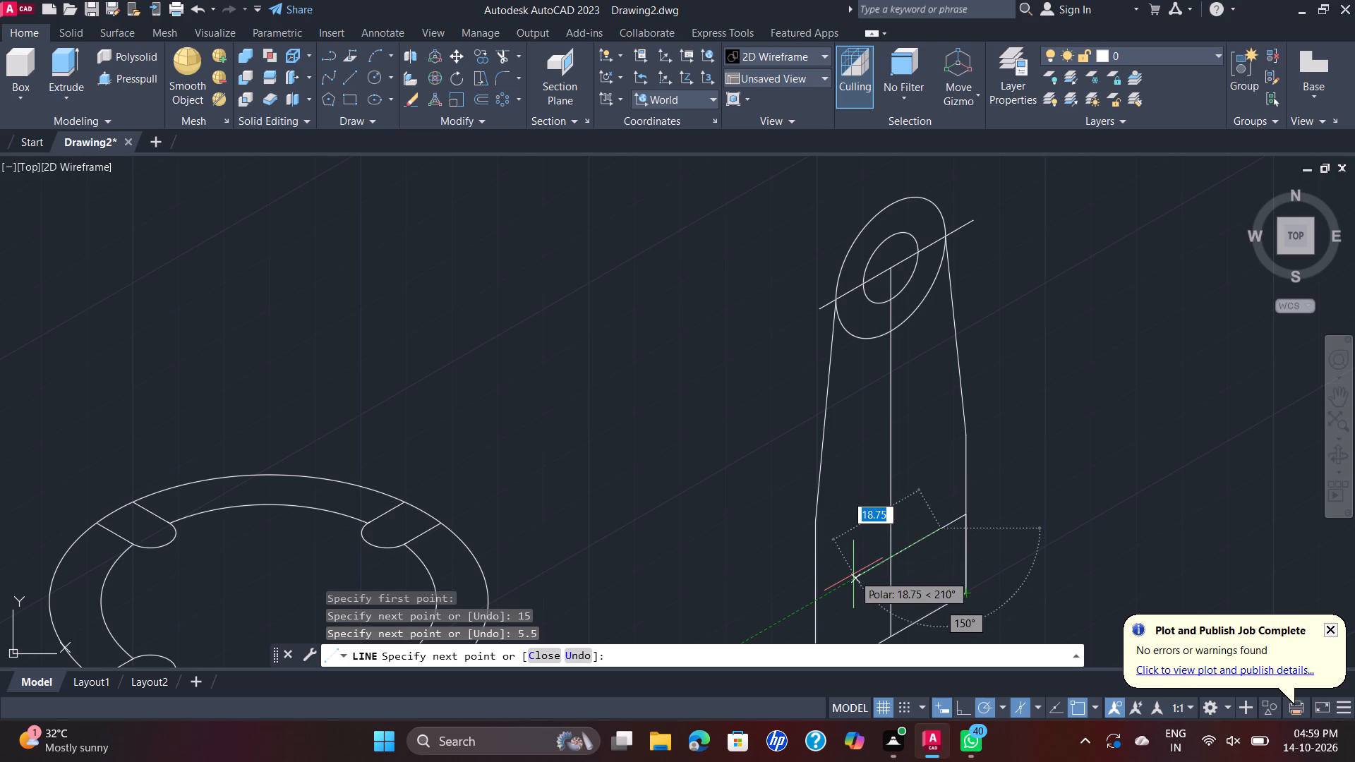
pyautogui.write('22')
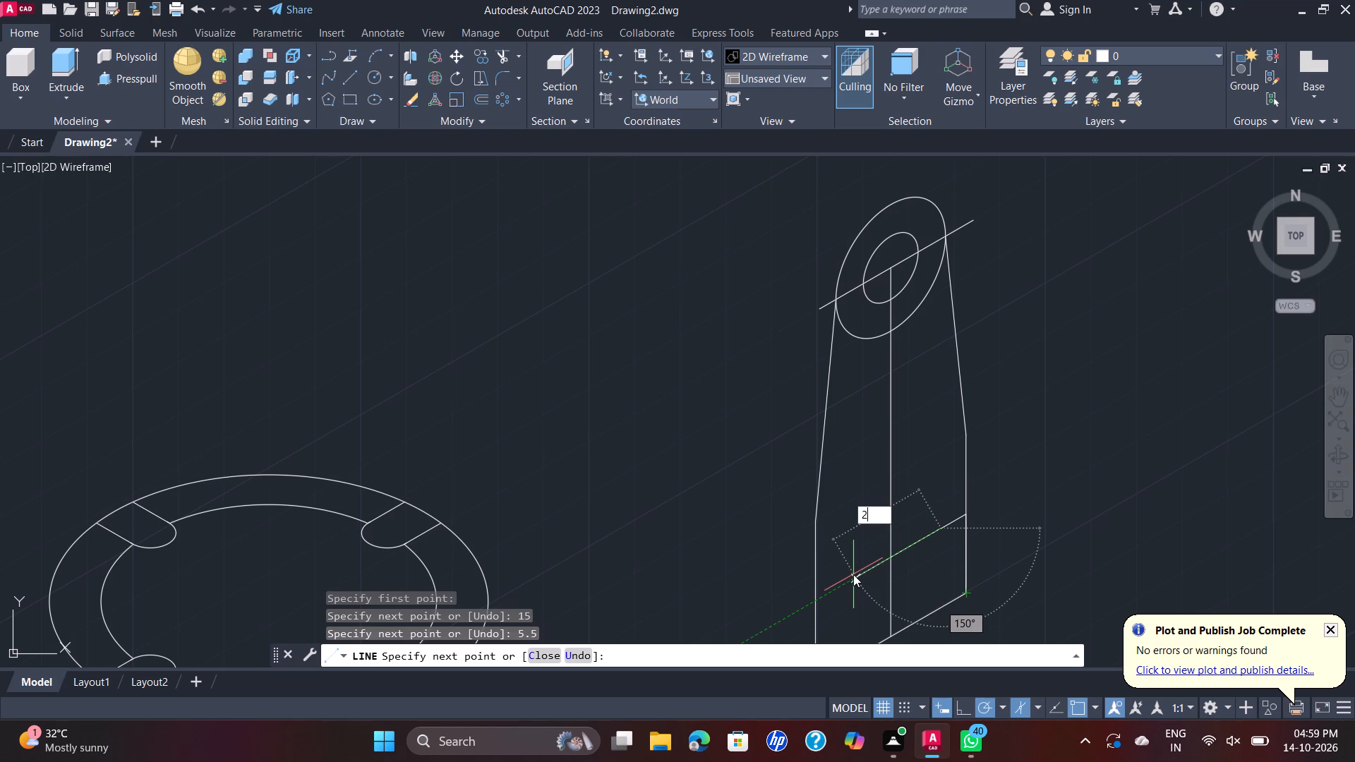
pyautogui.press('Return')
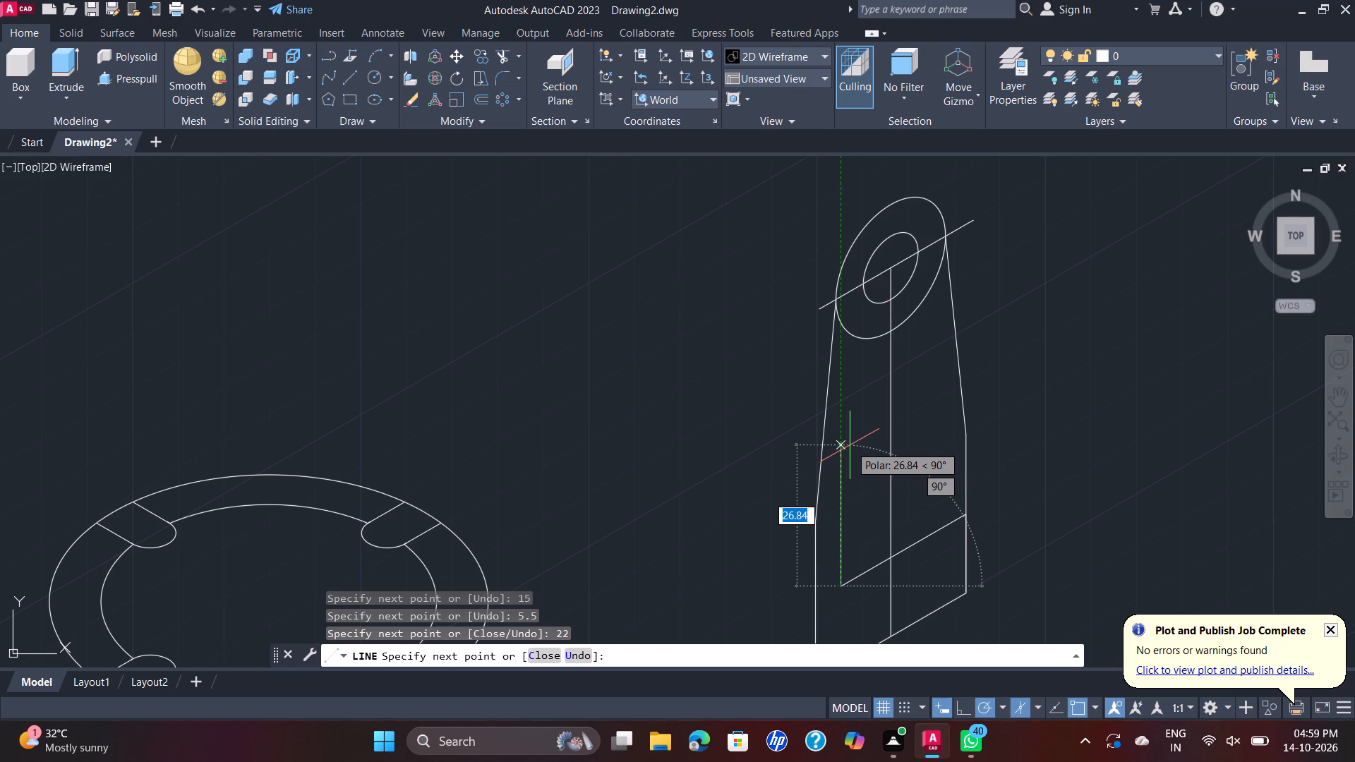
pyautogui.press('Escape')
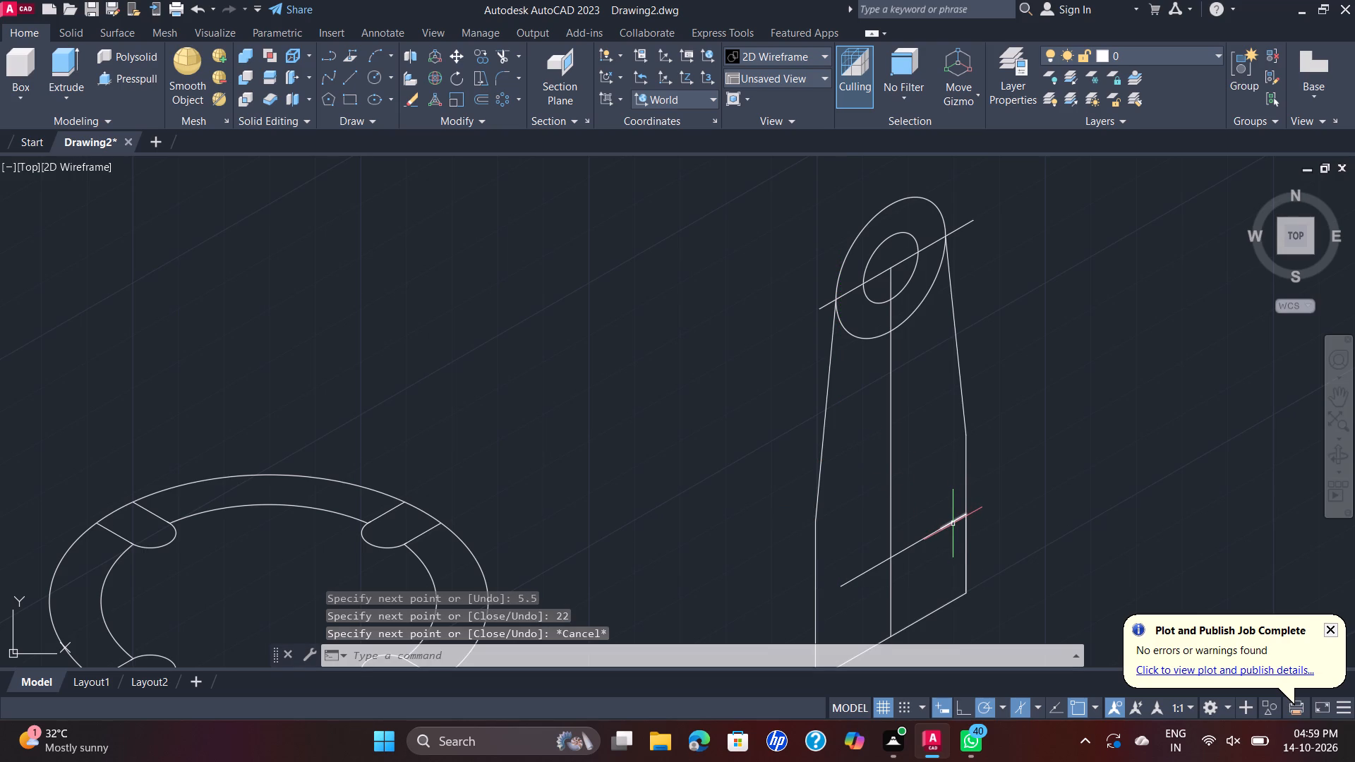
# Delete the 5.5-long segment between the right-hand vertical line and the 22-long line.
pyautogui.click(953, 523)
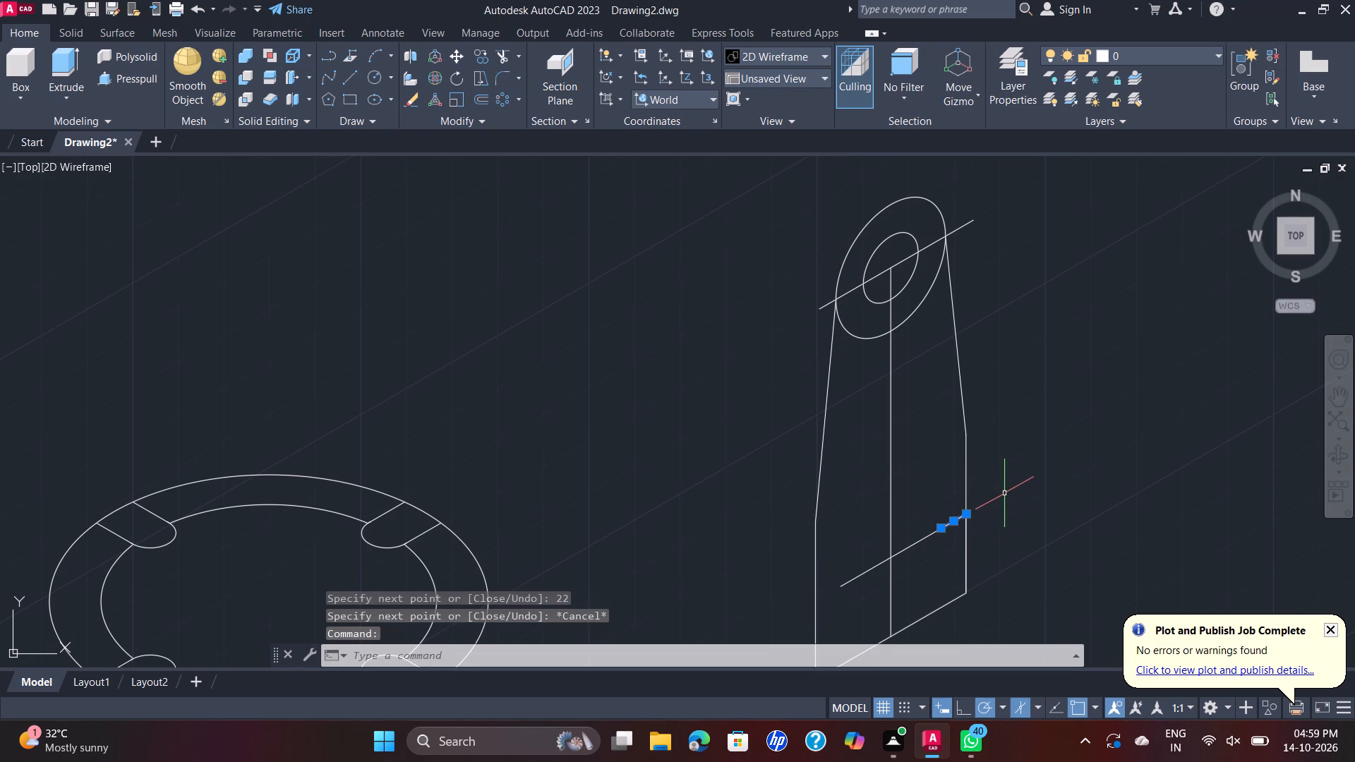
pyautogui.press('Delete')
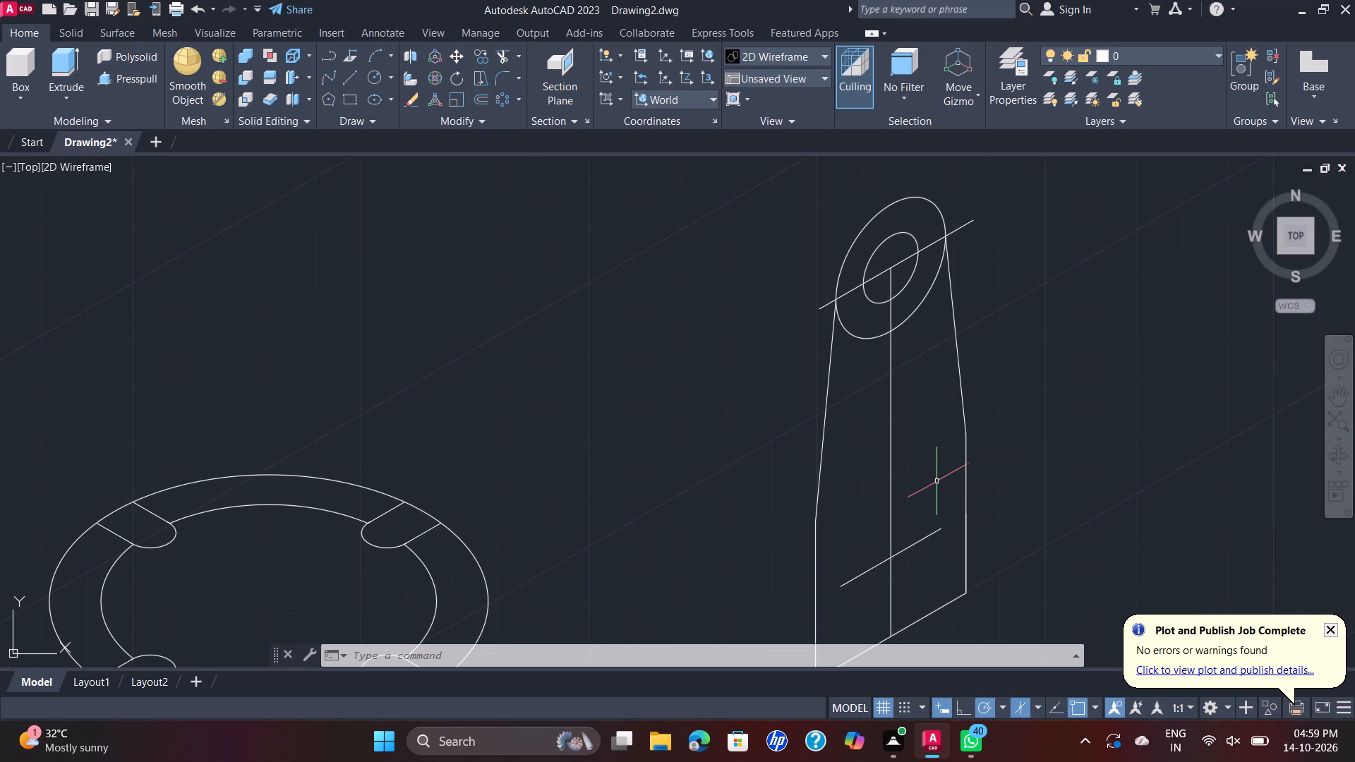
# Draw line segments 35 straight up, 7.5 at 30° and 15 at 210° from the midpoint of the 22-long line.
pyautogui.press('l')
pyautogui.press('Return')
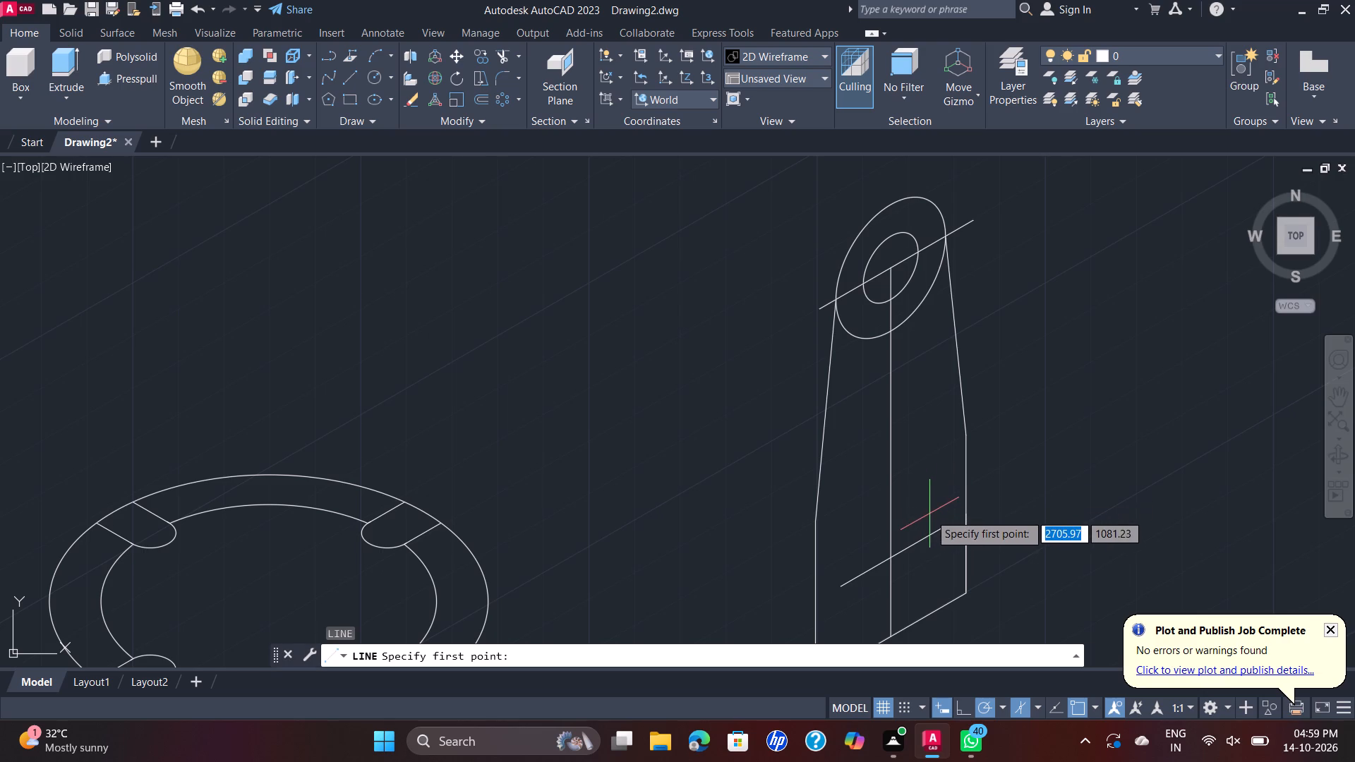
pyautogui.click(888, 553)
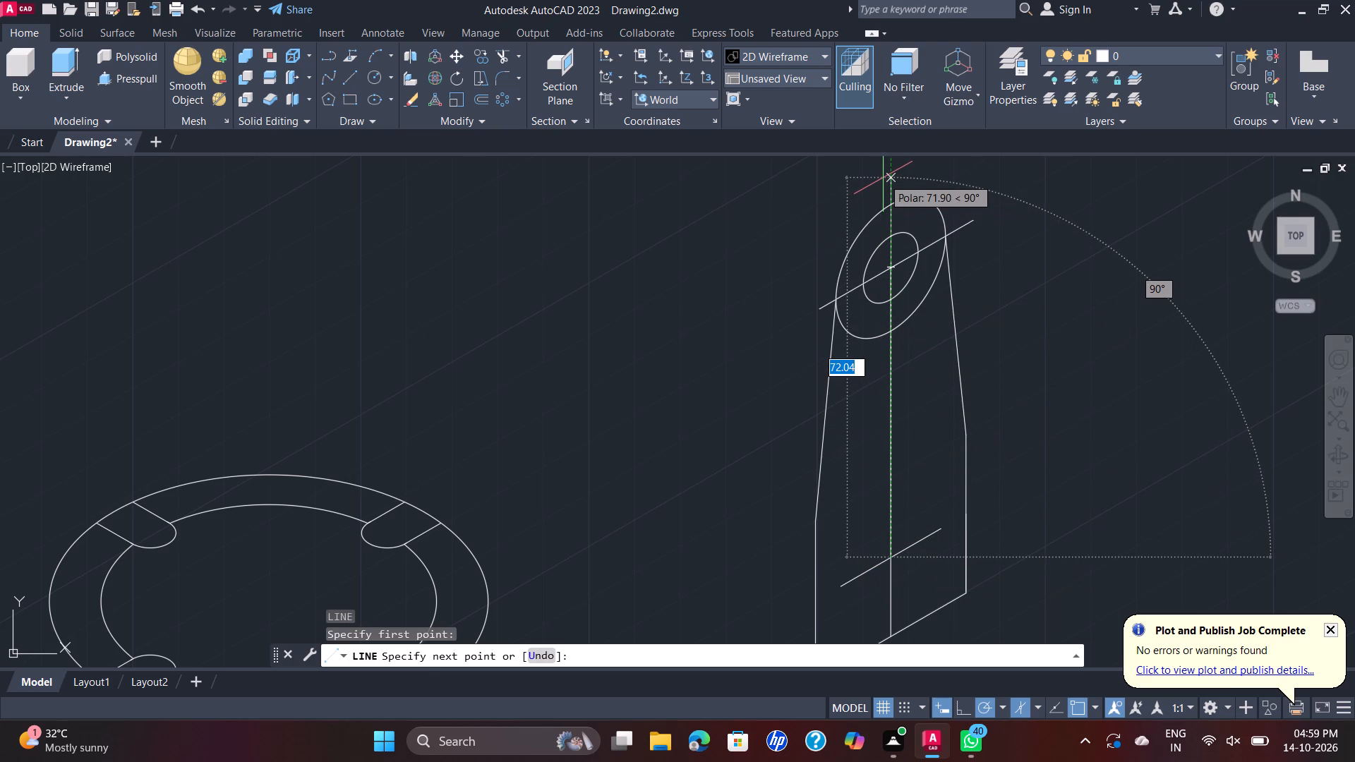
pyautogui.write('35')
pyautogui.press('Return')
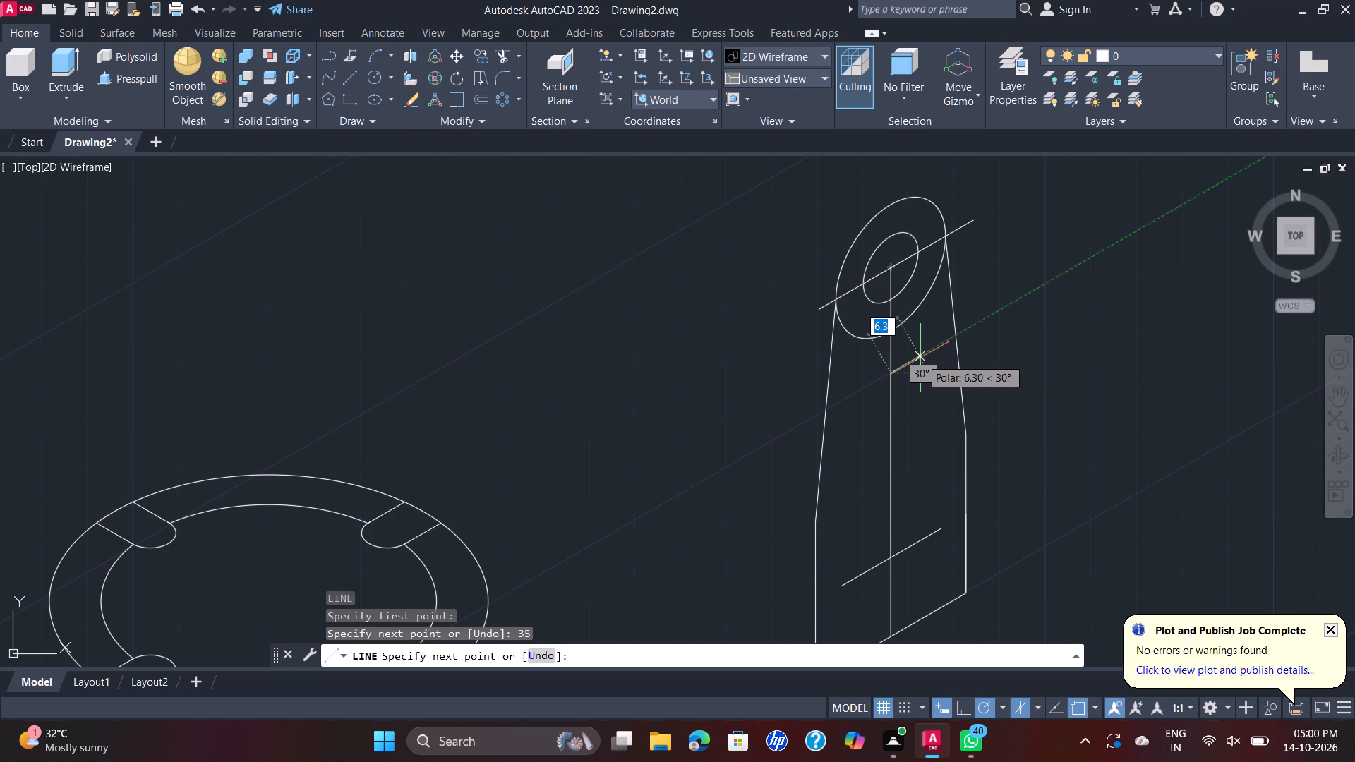
pyautogui.press('7')
pyautogui.write('.5')
pyautogui.press('Return')
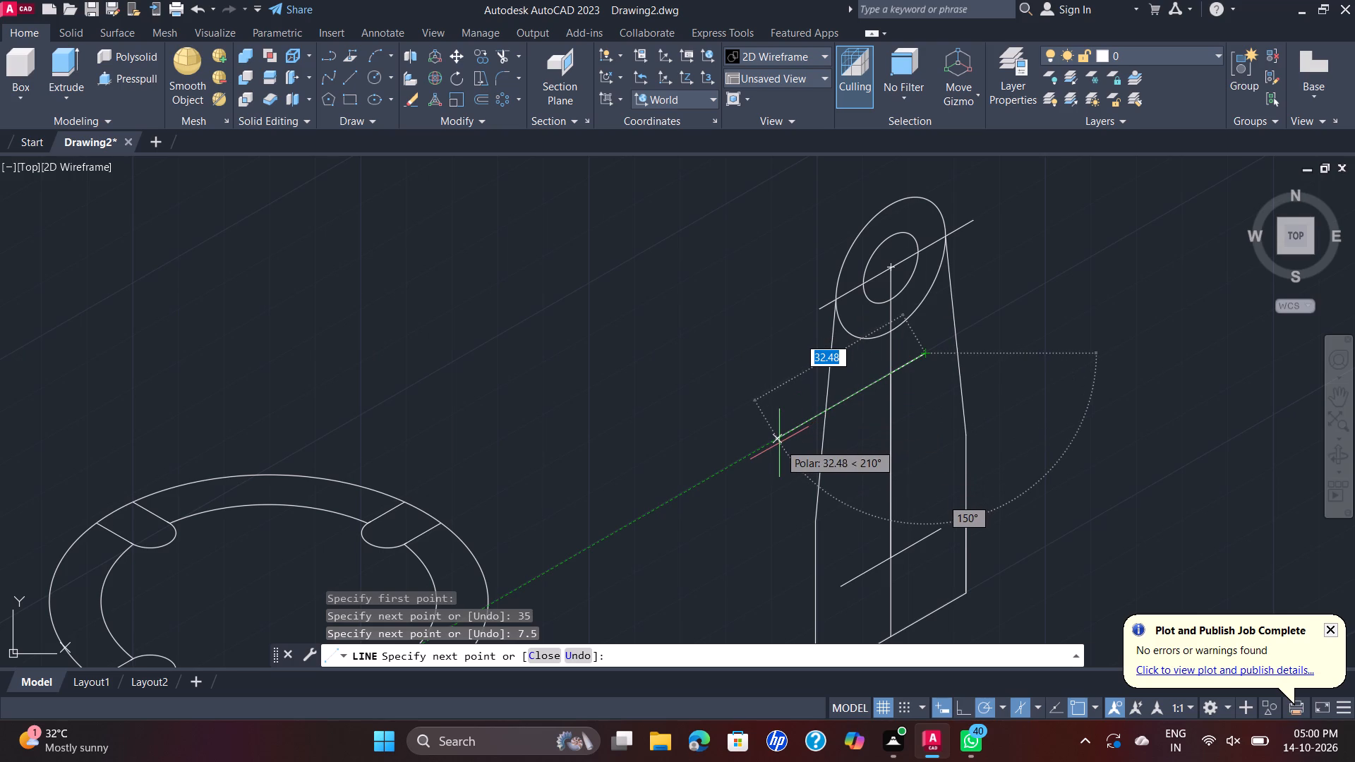
pyautogui.write('15')
pyautogui.press('Return')
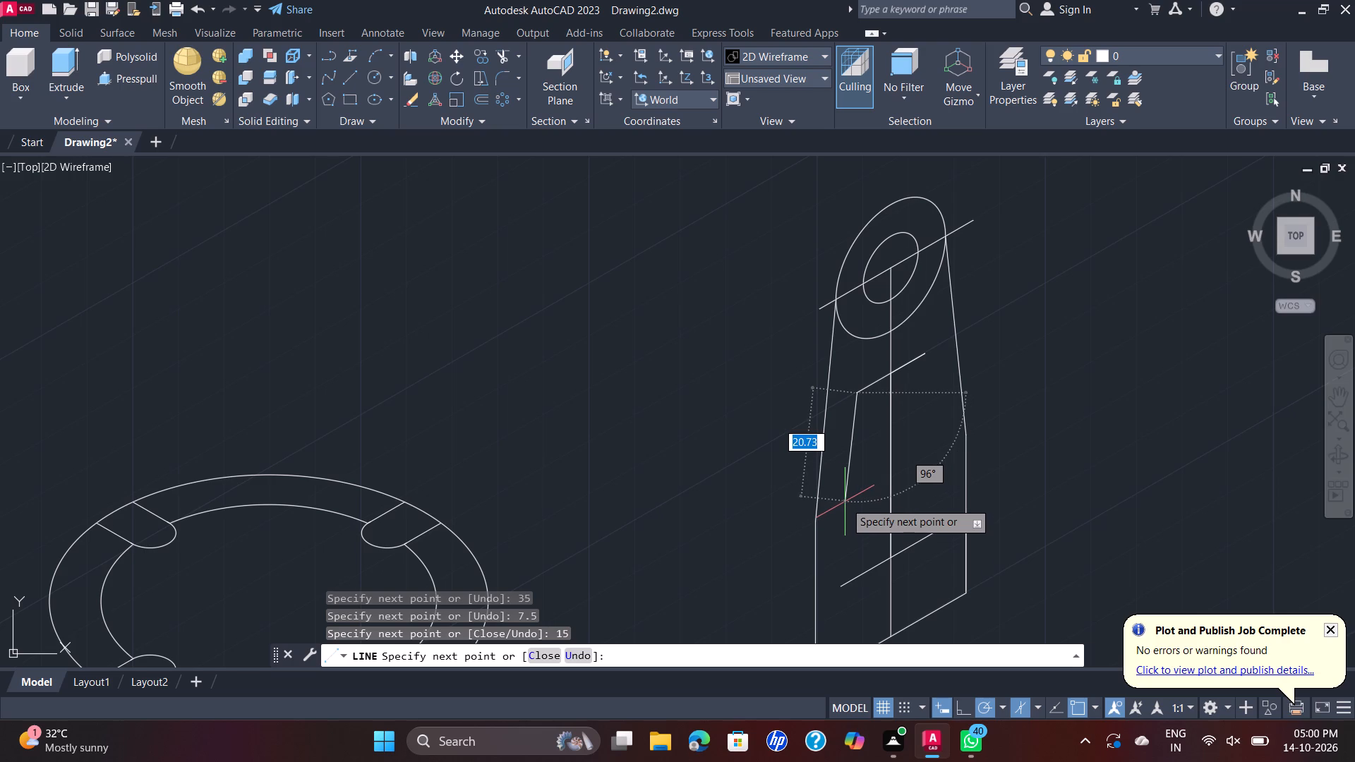
pyautogui.press('Escape')
# Draw a line 15 straight up from the 22-long line's left end, continuing to the left end of the upper 15-long line.
pyautogui.press('space')
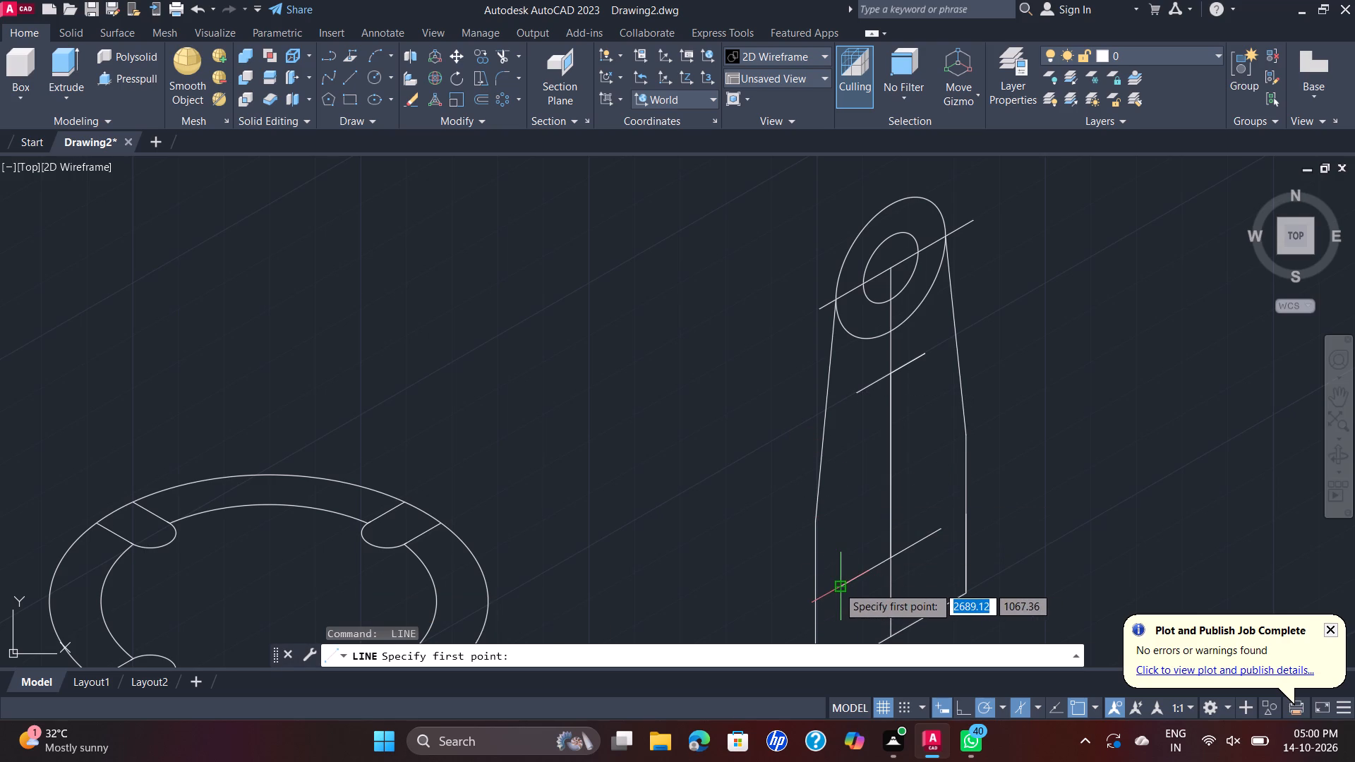
pyautogui.click(841, 586)
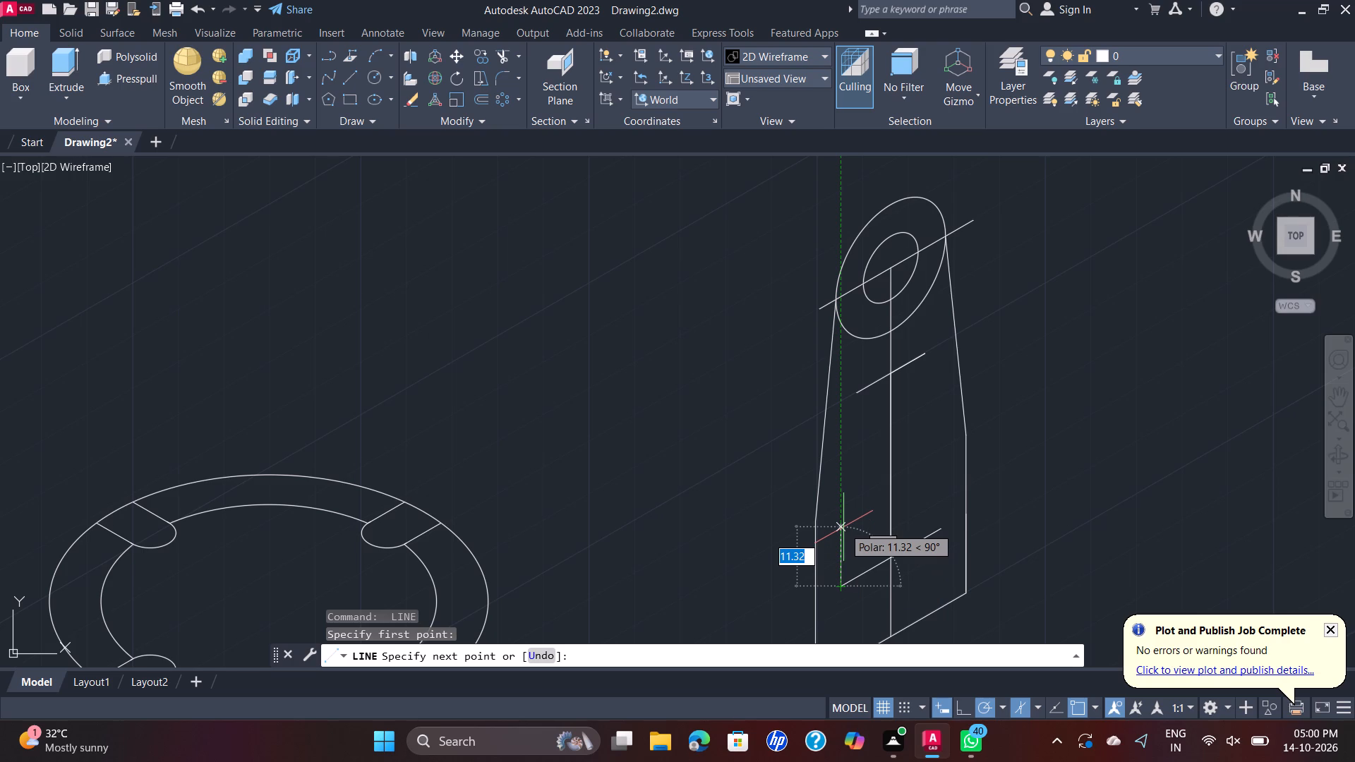
pyautogui.write('25')
pyautogui.press('Return')
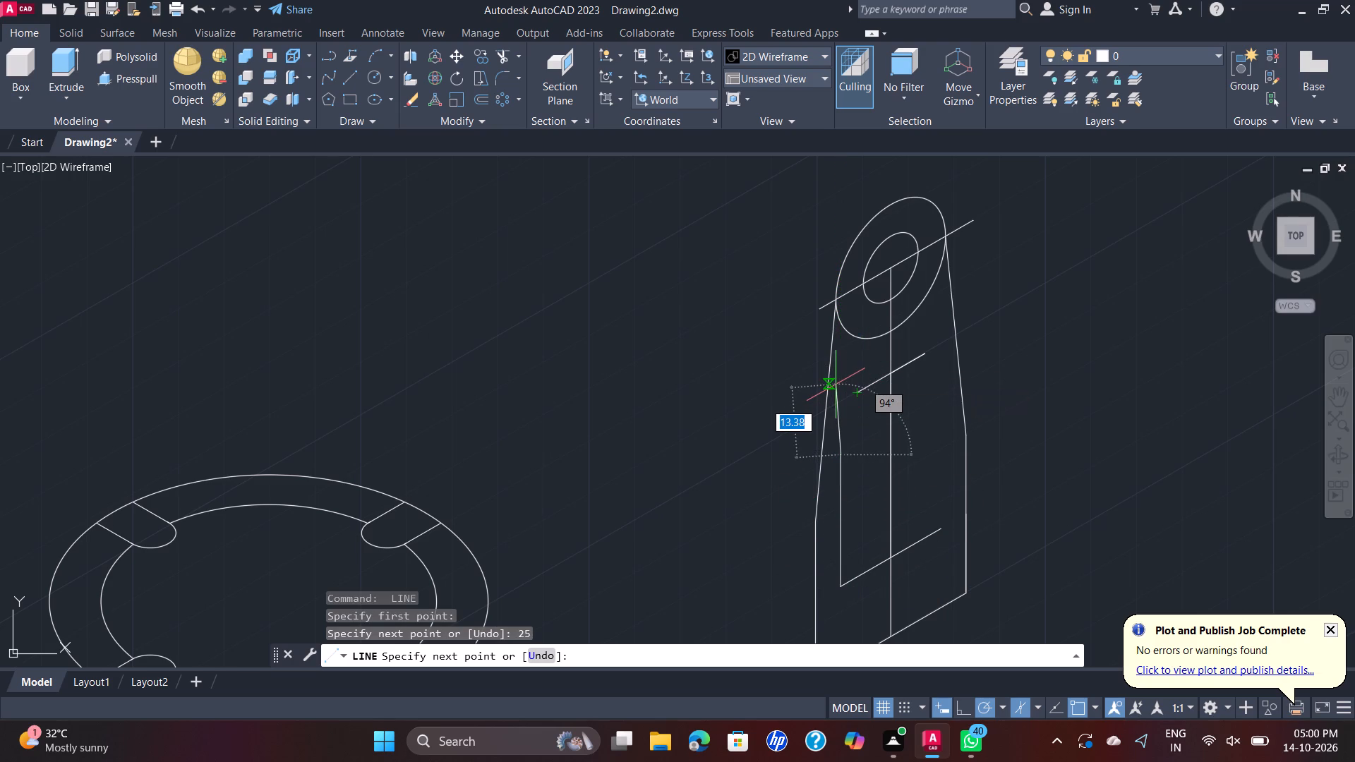
pyautogui.hotkey('ctrl', 'z')
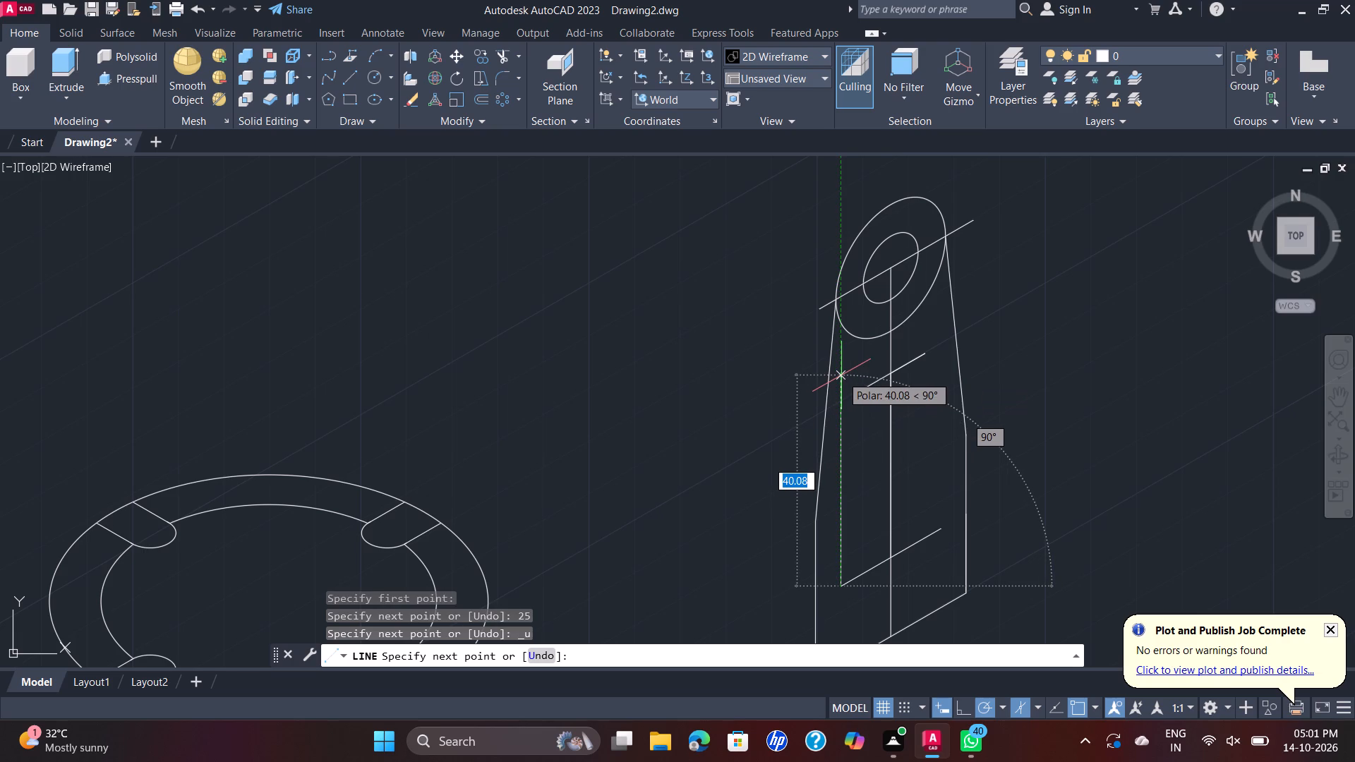
pyautogui.press('1')
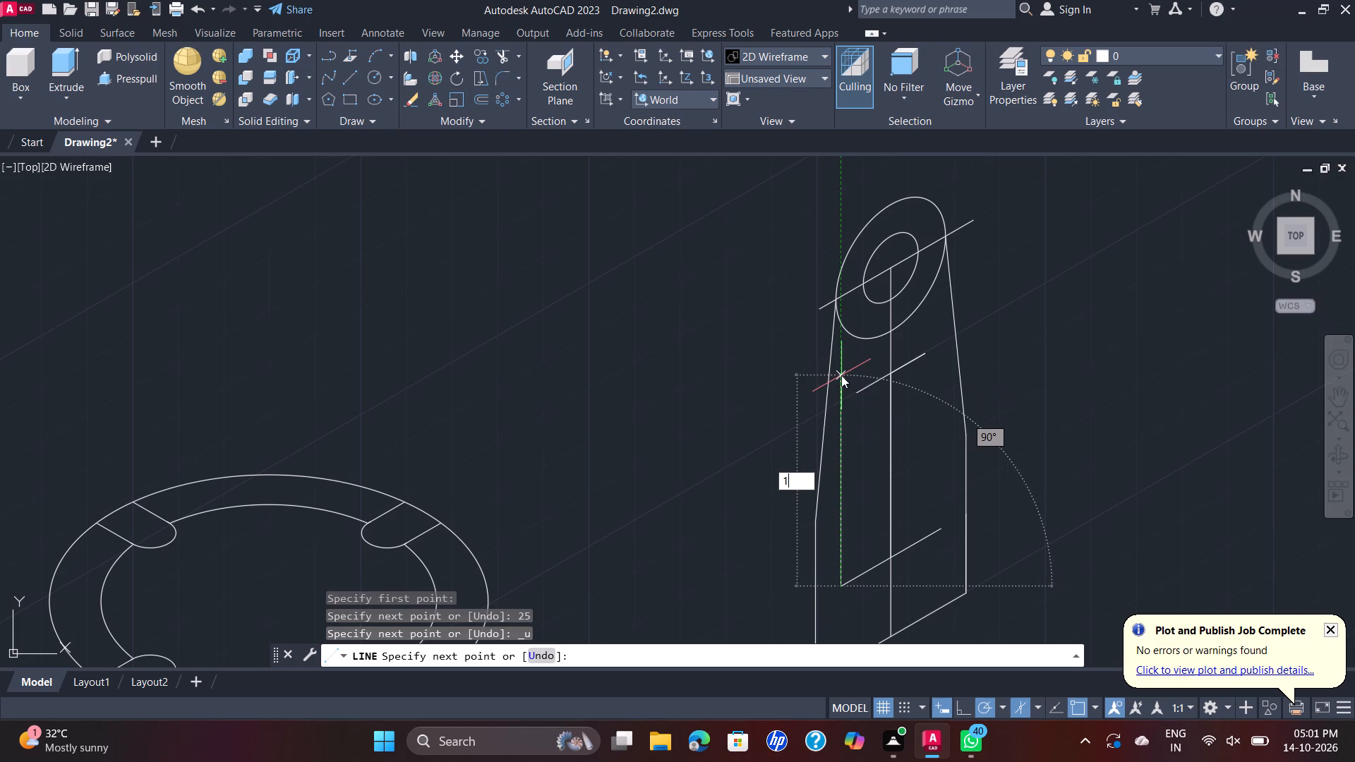
pyautogui.press('5')
pyautogui.press('Return')
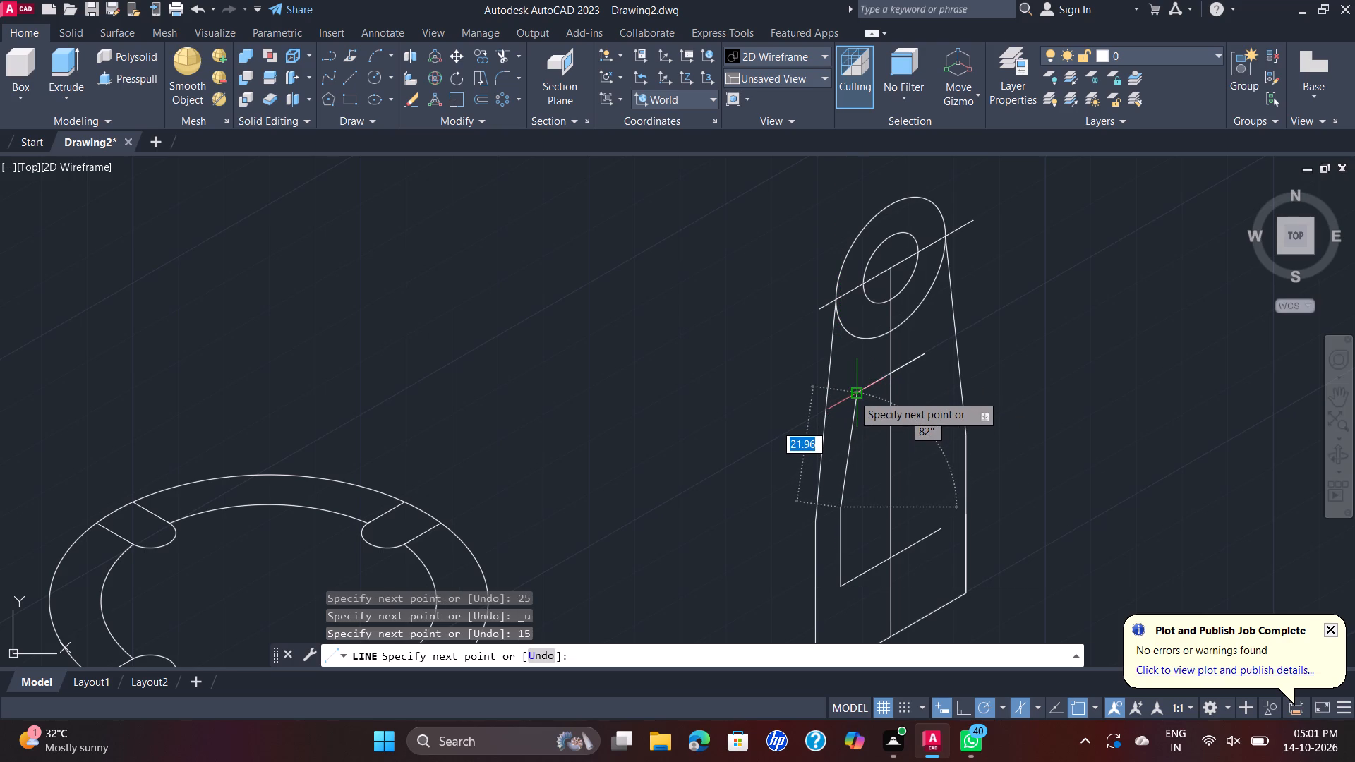
pyautogui.click(853, 394)
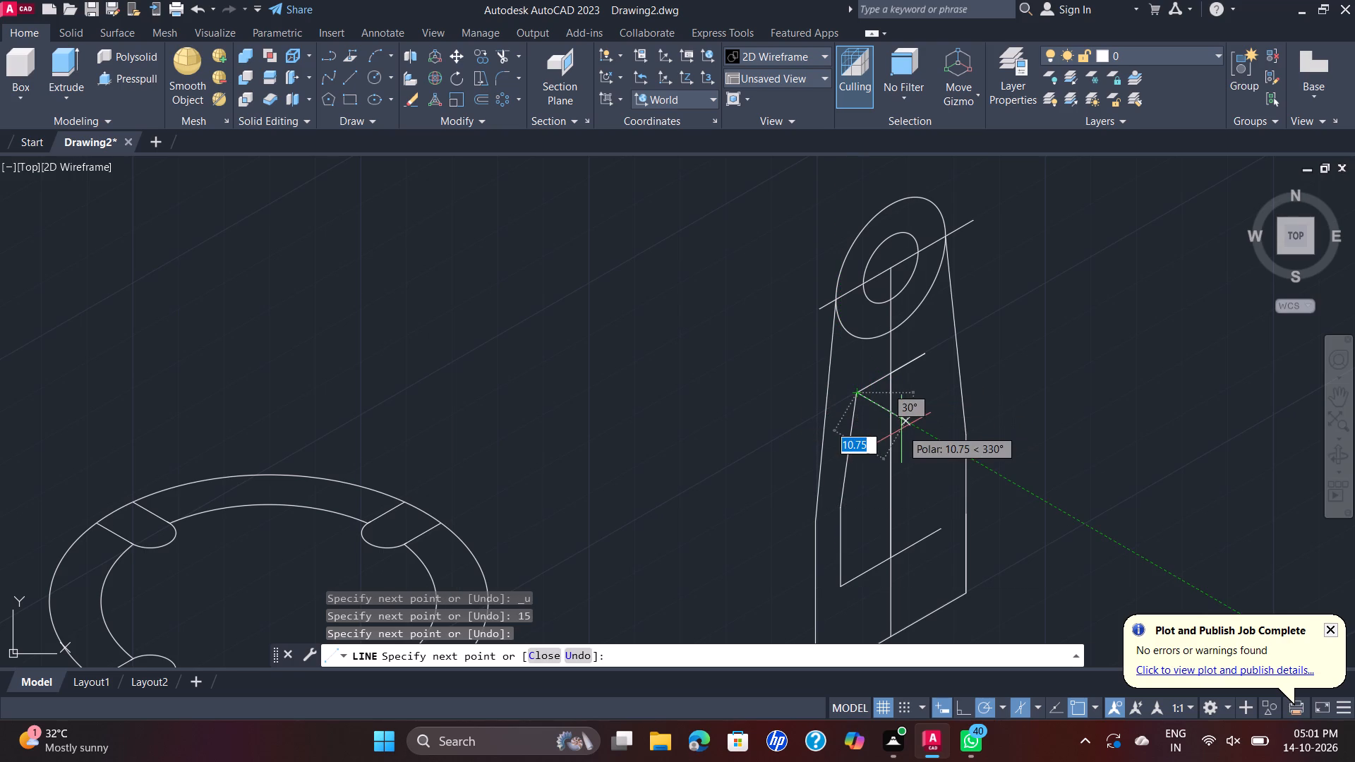
pyautogui.press('Escape')
# Draw a line 15 straight up from the 22-long line's right end, continuing to the right end of the upper 15-long line.
pyautogui.press('space')
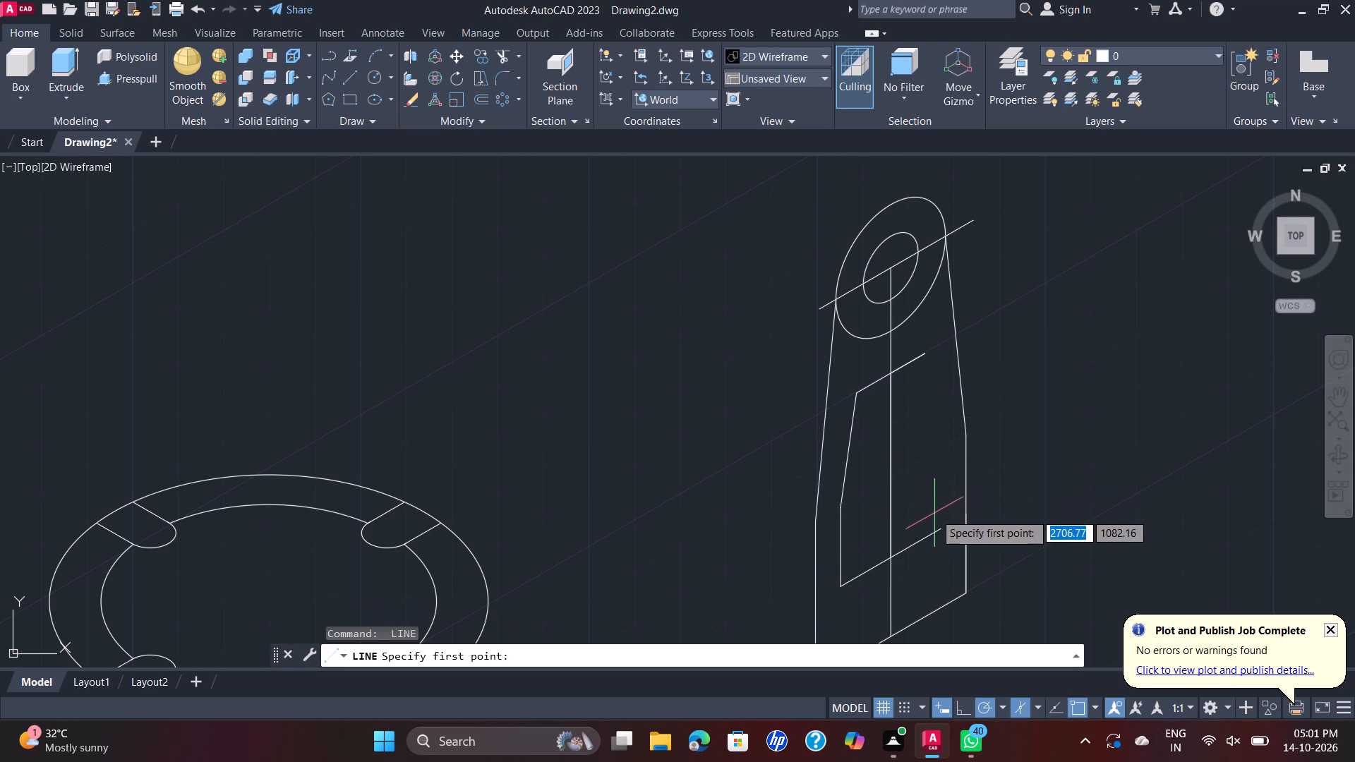
pyautogui.click(944, 531)
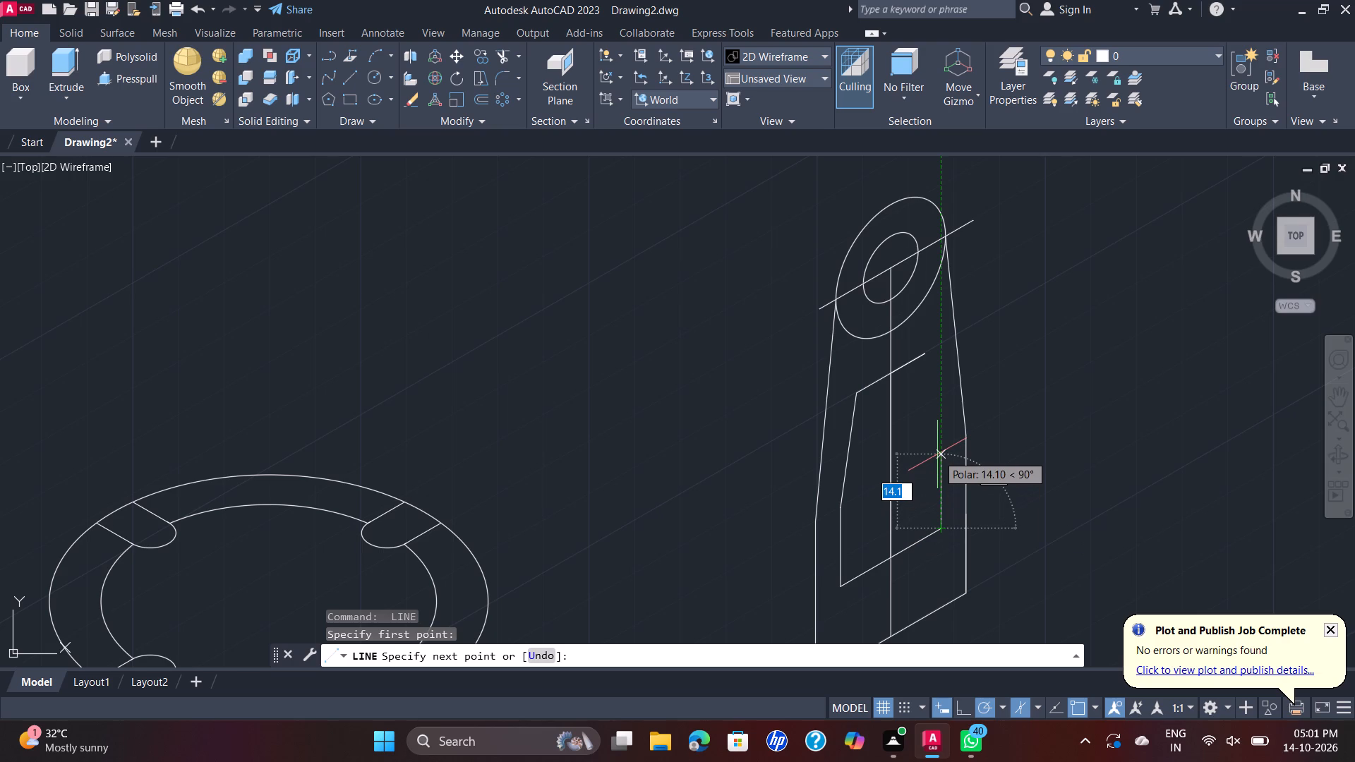
pyautogui.write('15')
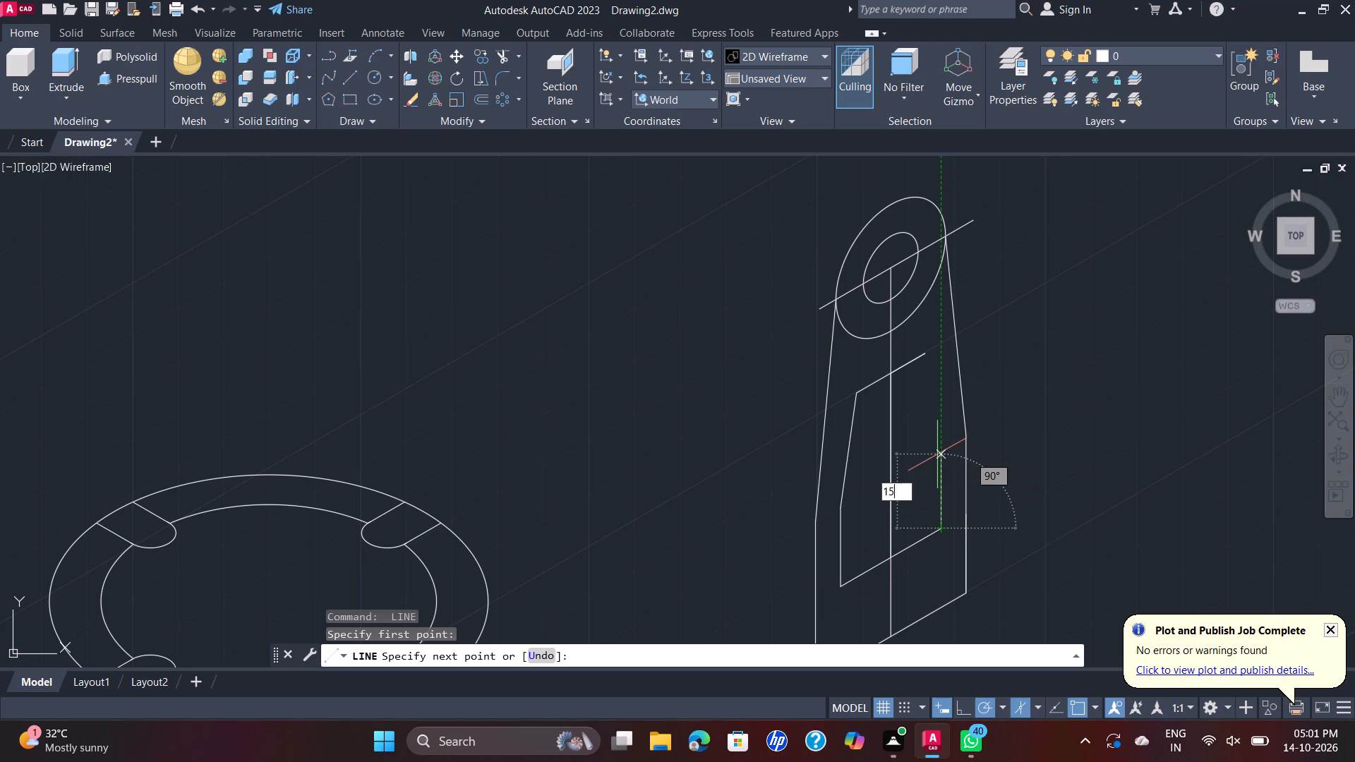
pyautogui.press('Return')
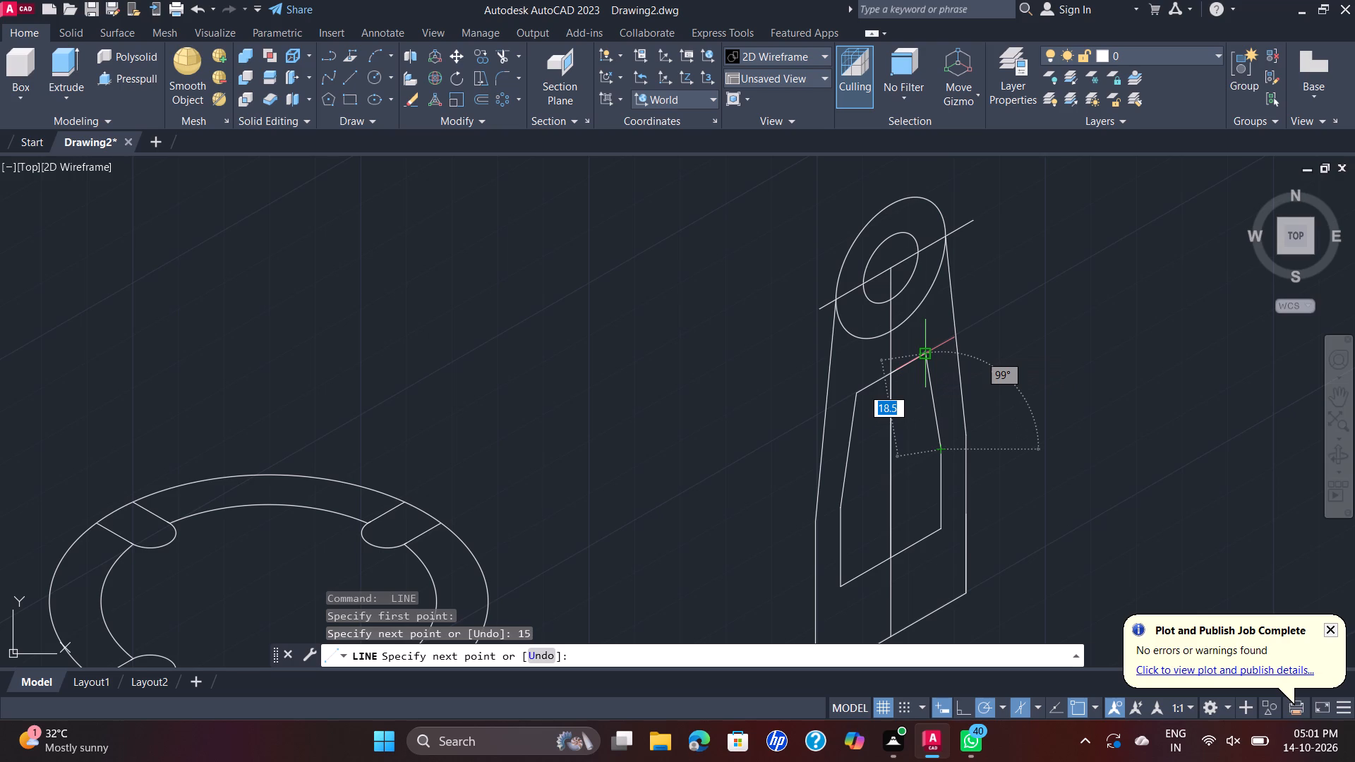
pyautogui.click(924, 349)
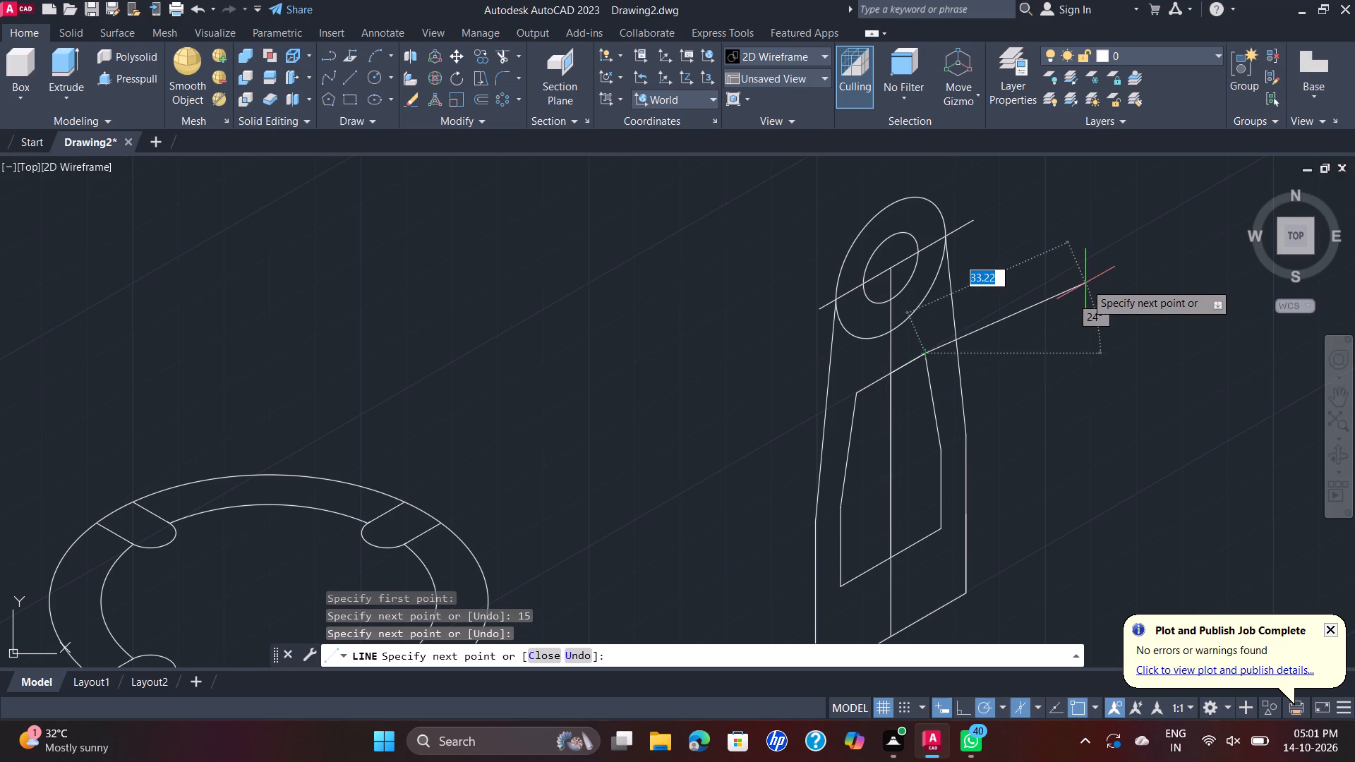
pyautogui.press('Escape')
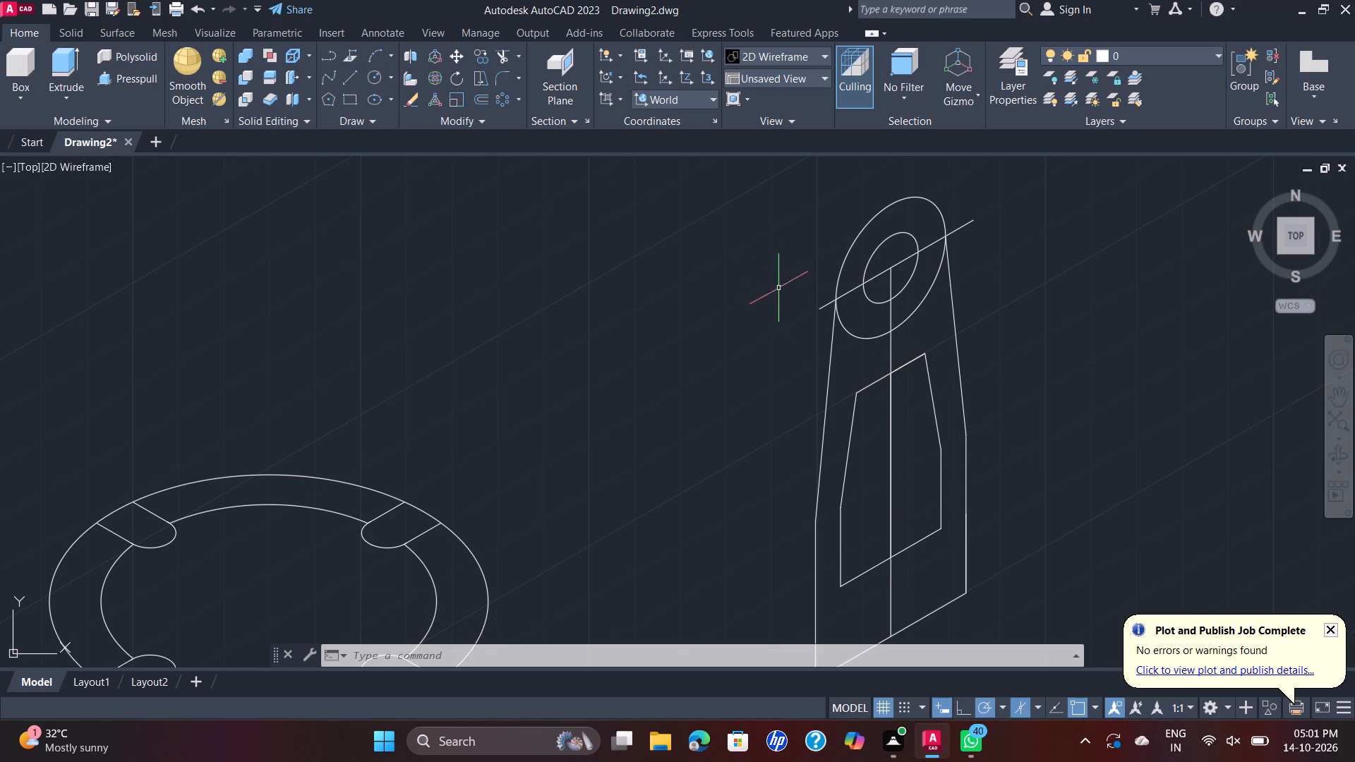
# Delete the 15-long line that overlaps the 7.5-long segment at the top of the inner opening.
pyautogui.scroll(2, 910, 346)
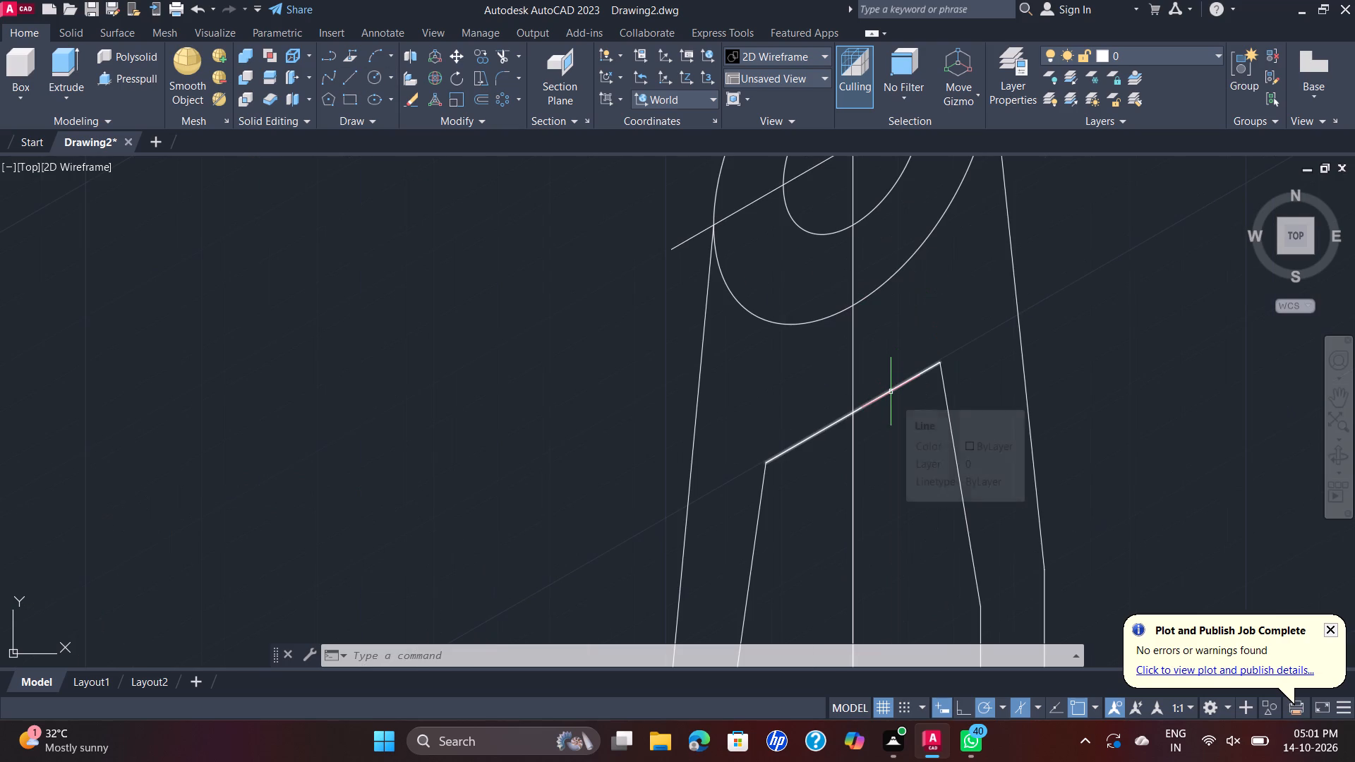
pyautogui.click(891, 392)
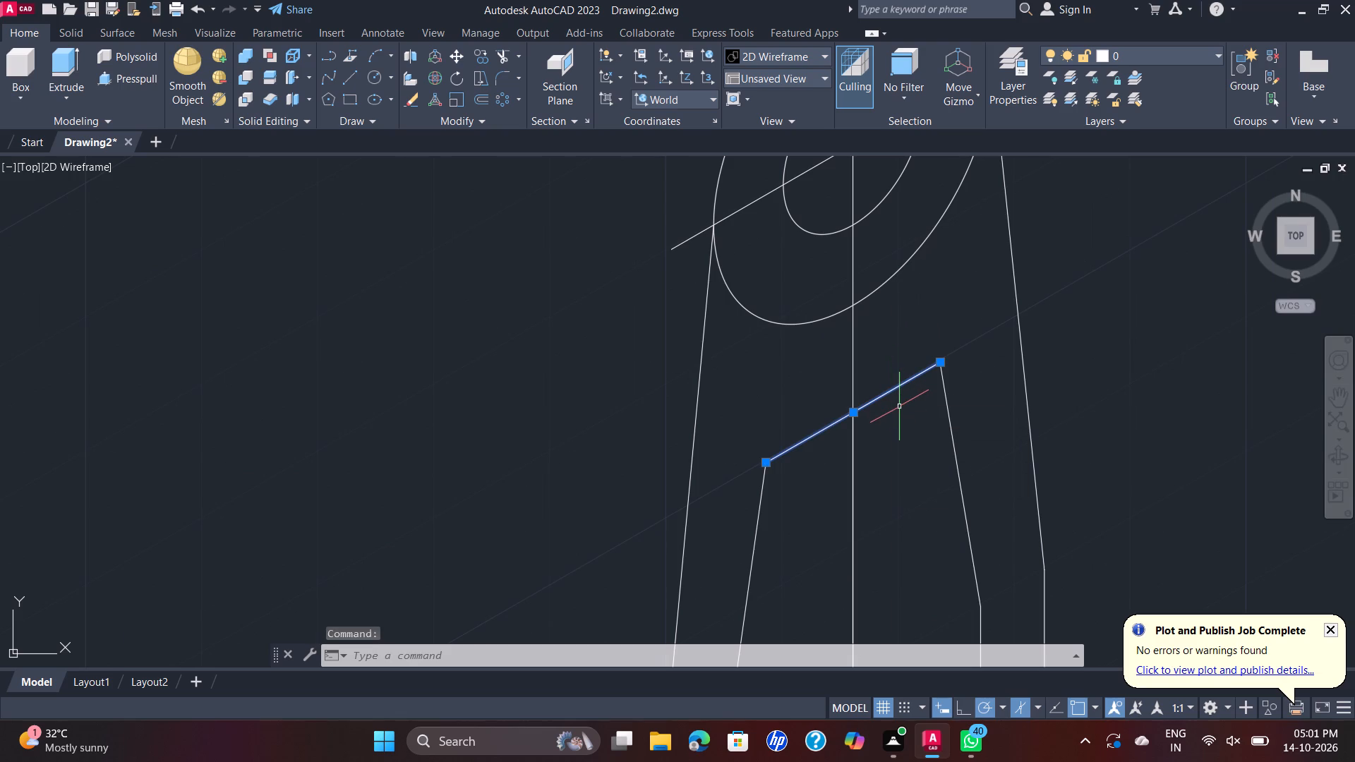
pyautogui.press('Delete')
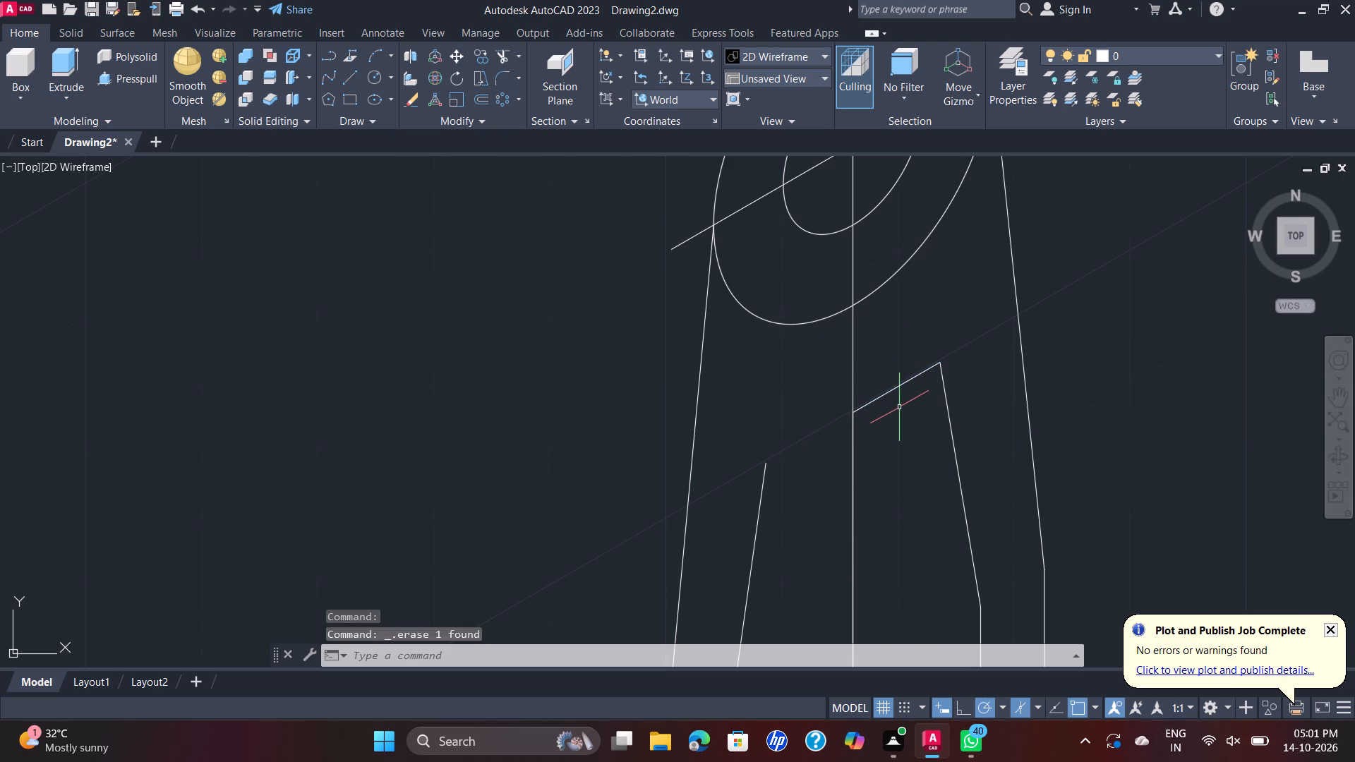
# Extend the 7.5-long top segment of the inner opening to the upper end of its left sloping side.
pyautogui.click(520, 53)
pyautogui.click(536, 109)
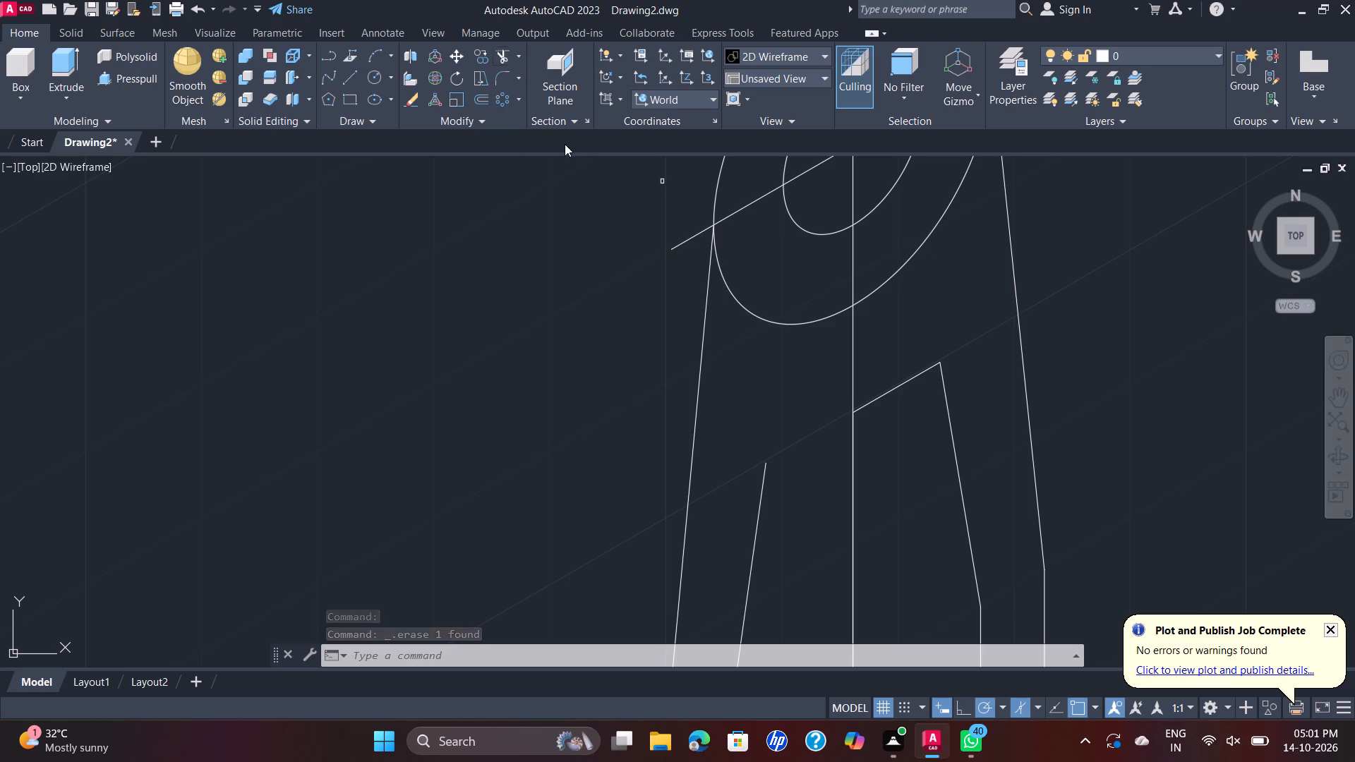
pyautogui.click(865, 409)
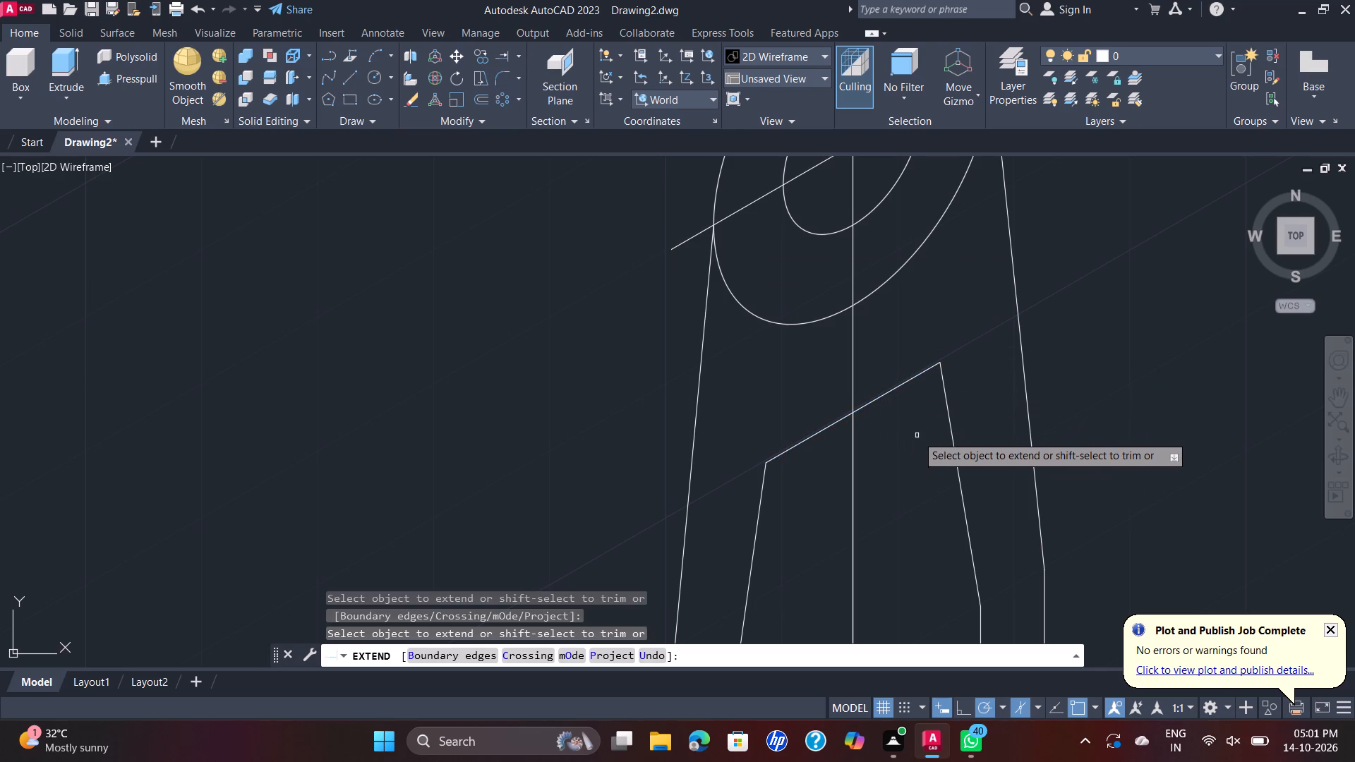
pyautogui.scroll(-2, 917, 435)
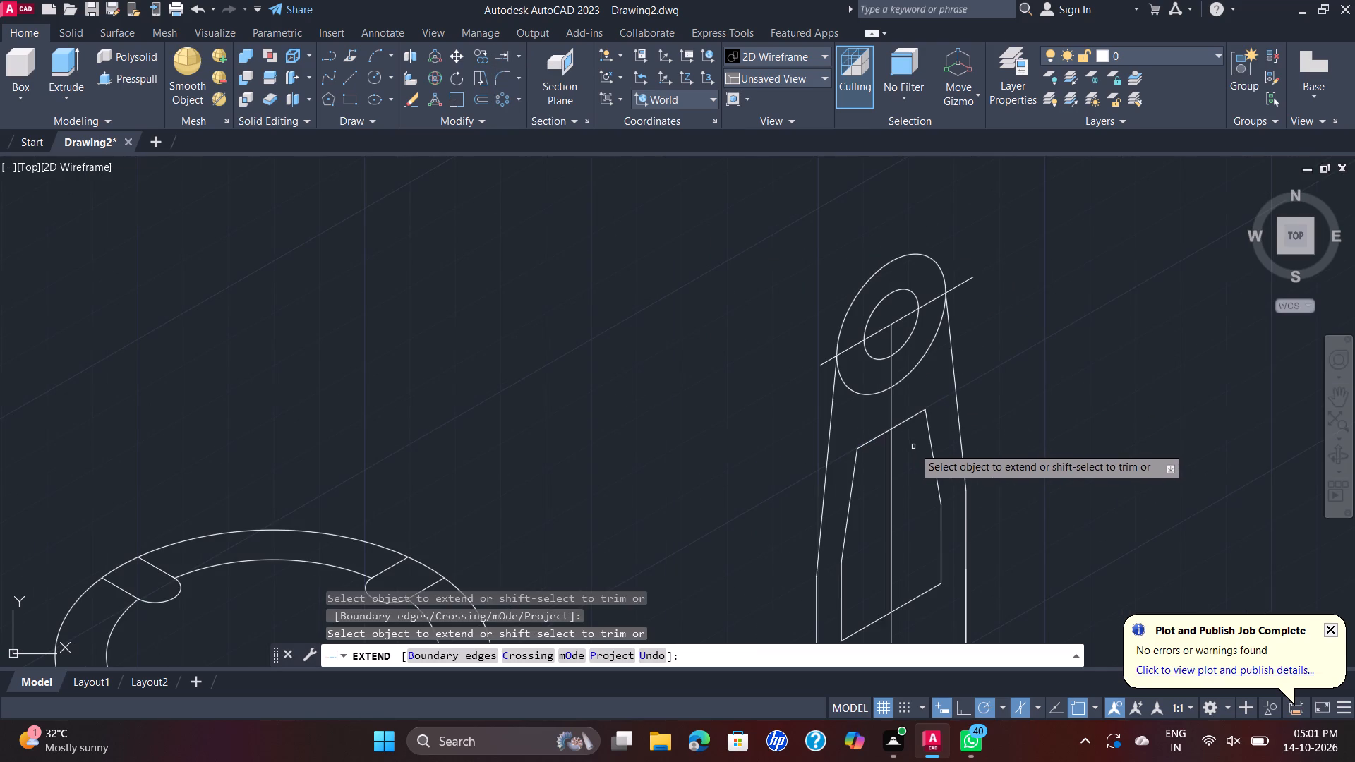
pyautogui.press('Escape')
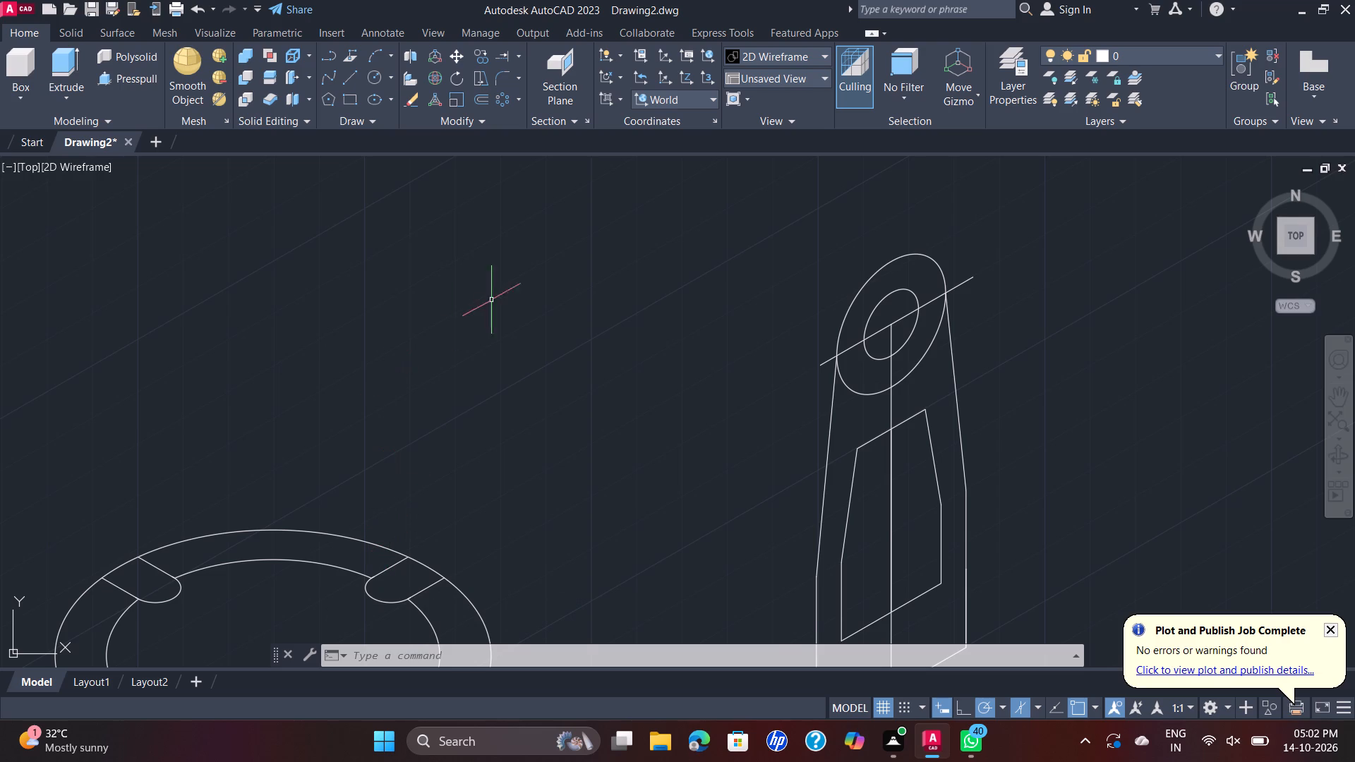
# Delete the centre lines through the upright profile's isocircles and the vertical centre lines, including the one inside the inner opening.
pyautogui.scroll(-1, 780, 393)
pyautogui.moveTo(881, 399); pyautogui.dragTo(862, 337, button='middle')
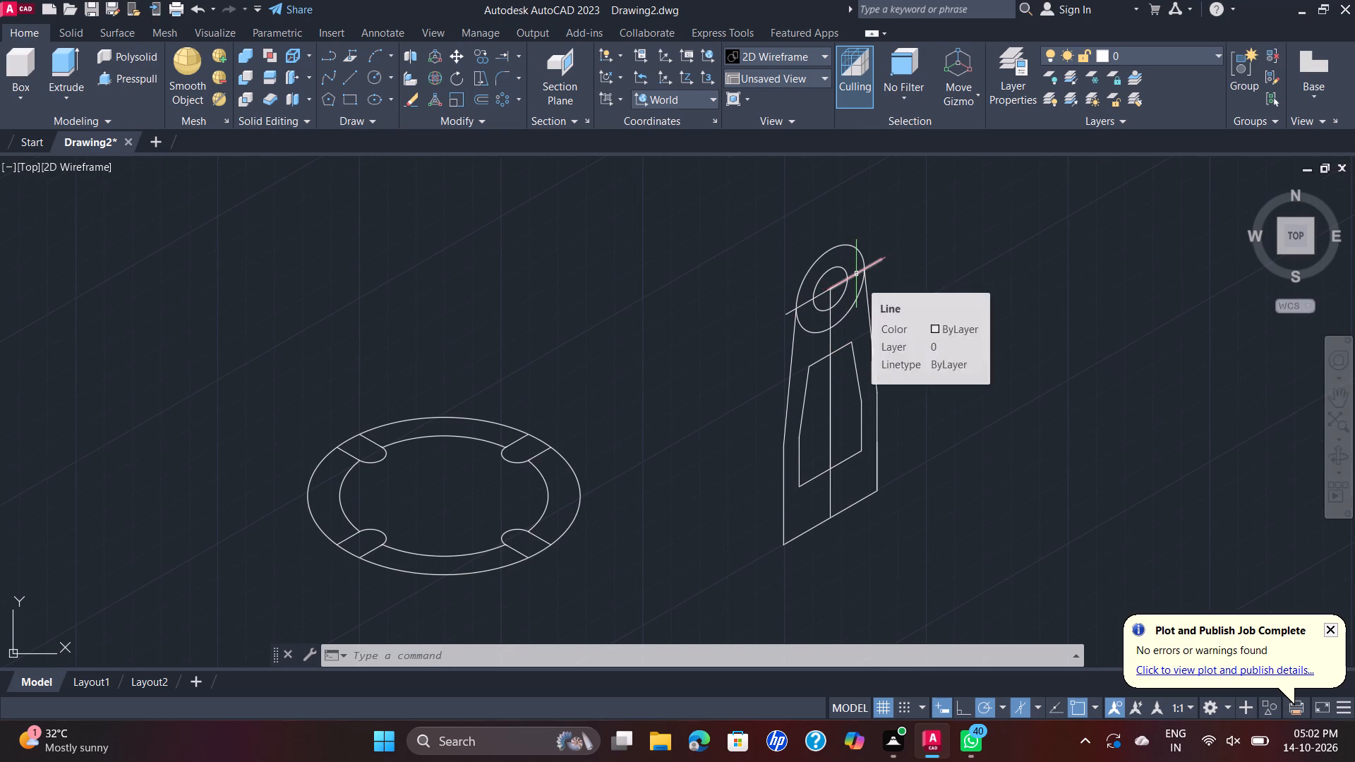
pyautogui.click(856, 274)
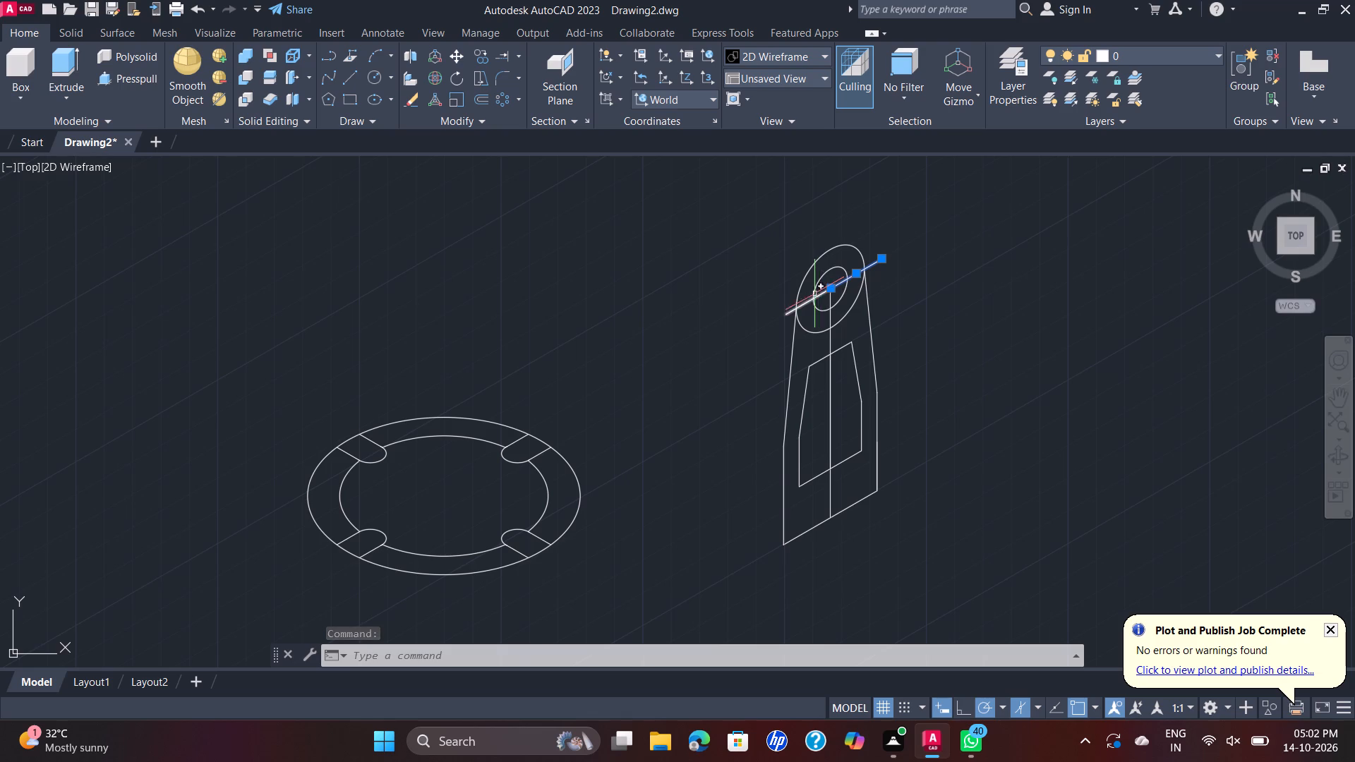
pyautogui.click(800, 308)
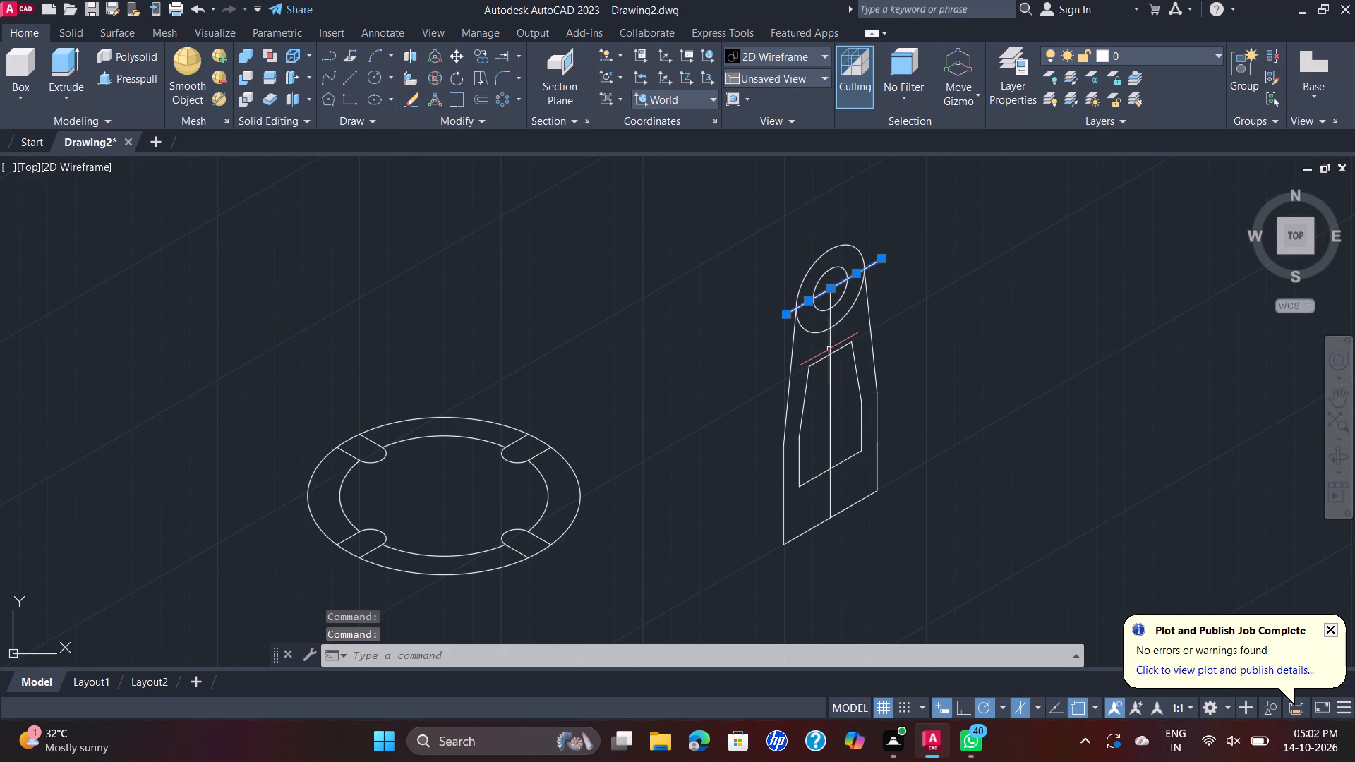
pyautogui.click(829, 349)
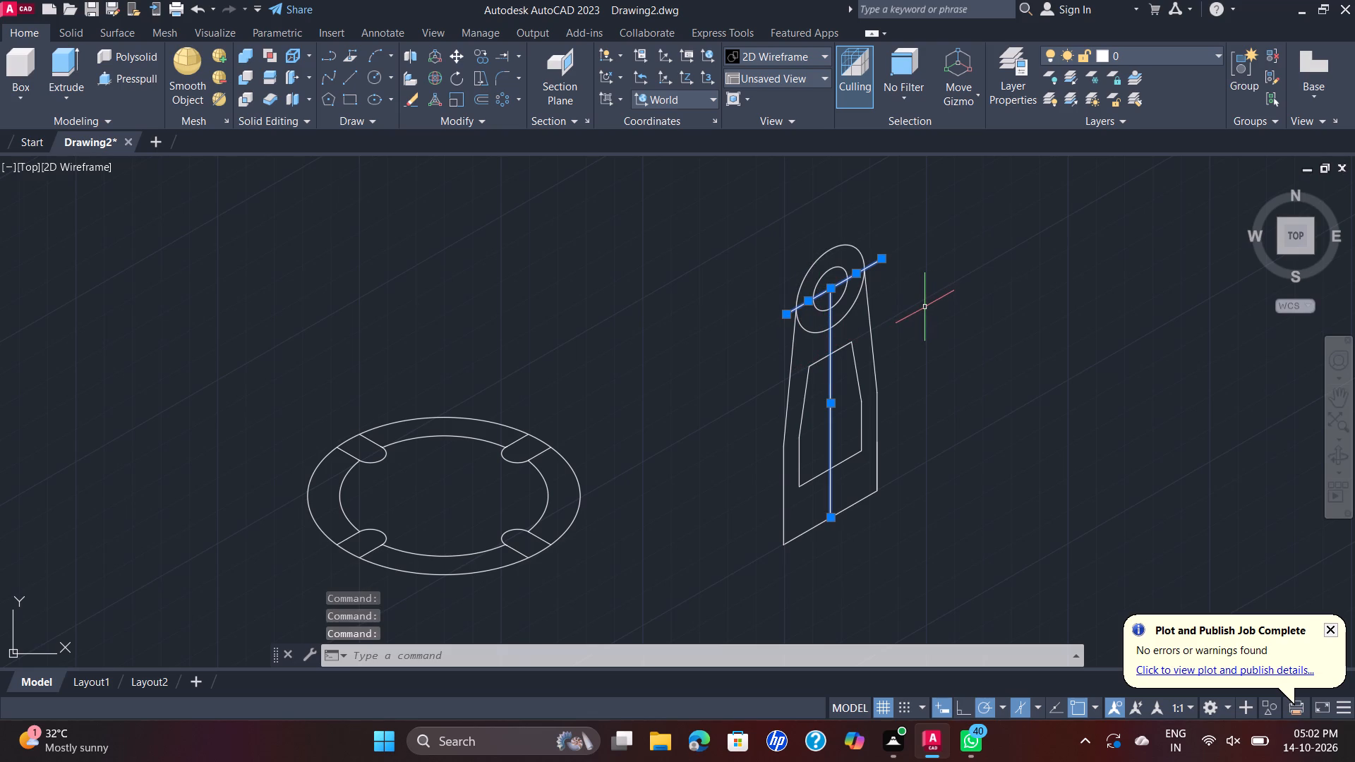
pyautogui.press('Delete')
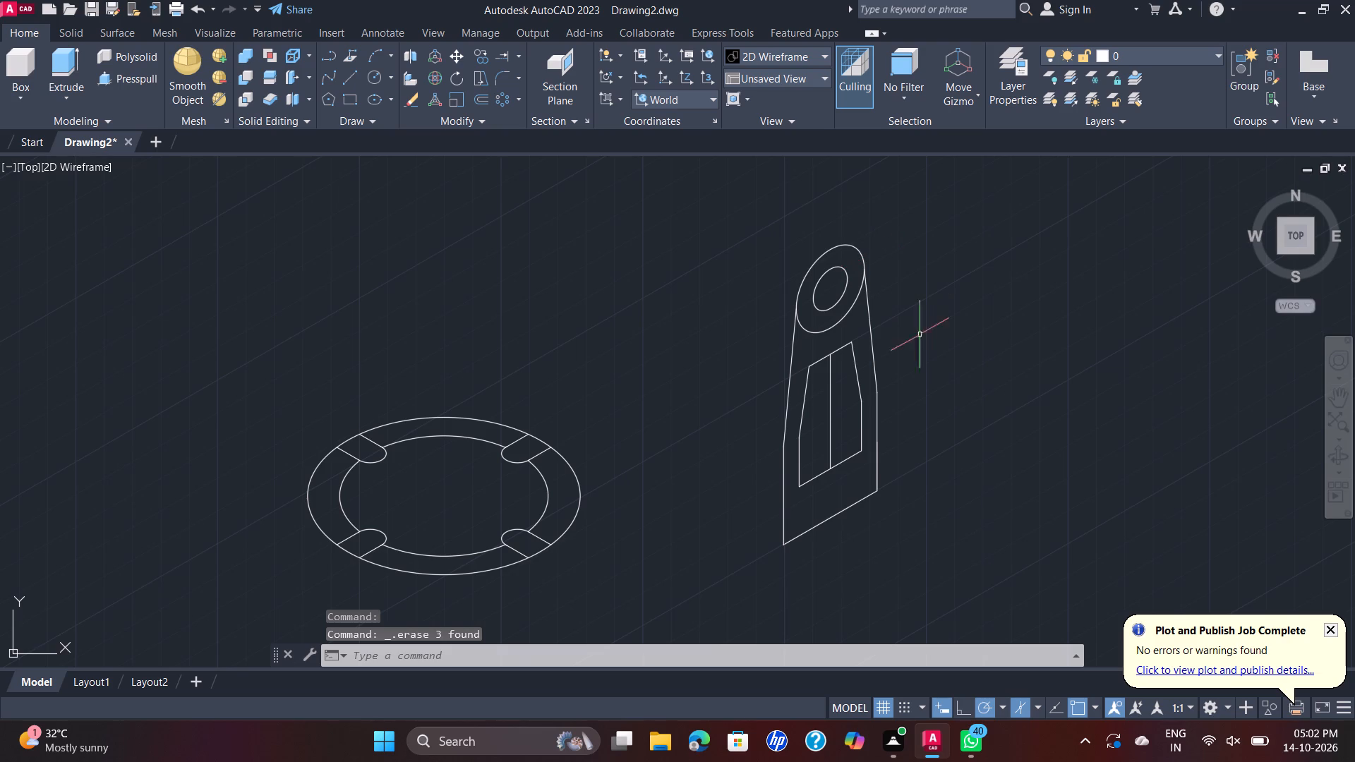
pyautogui.click(829, 431)
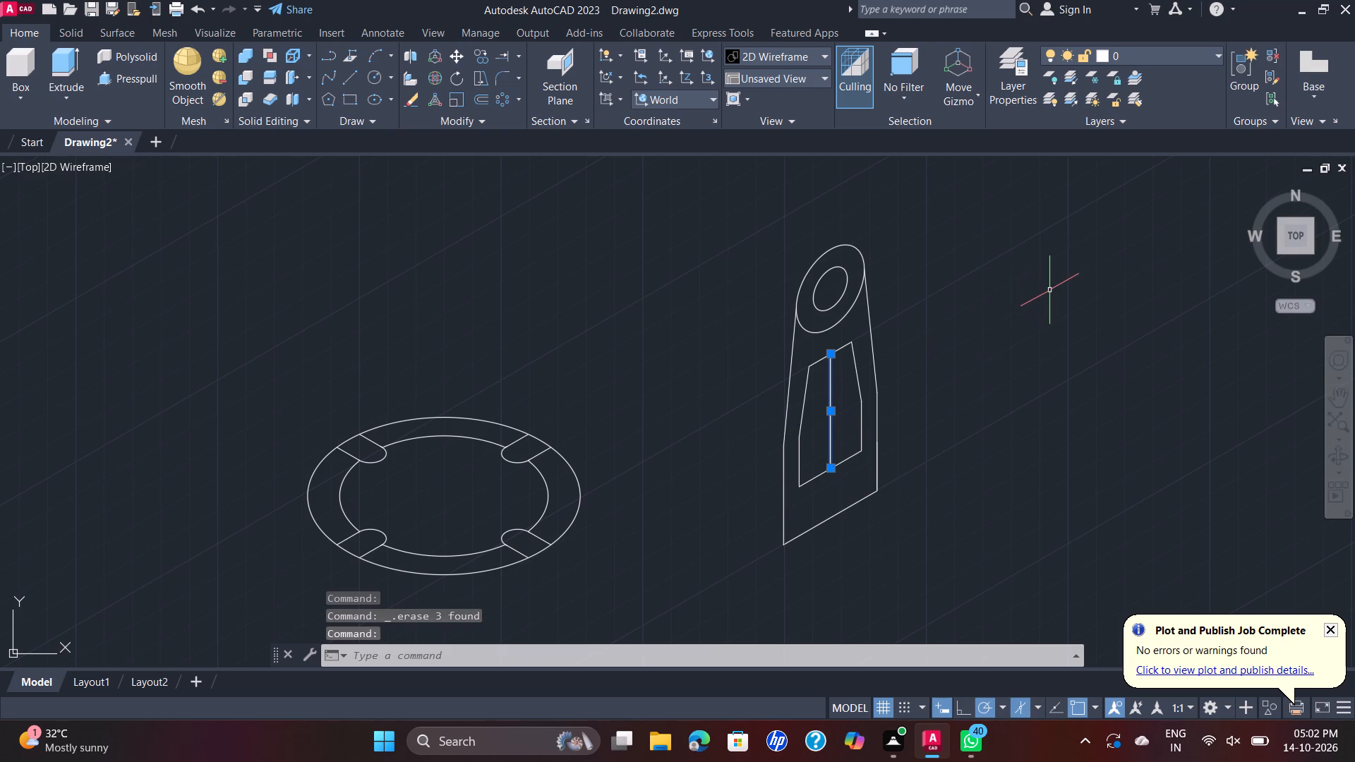
pyautogui.press('Delete')
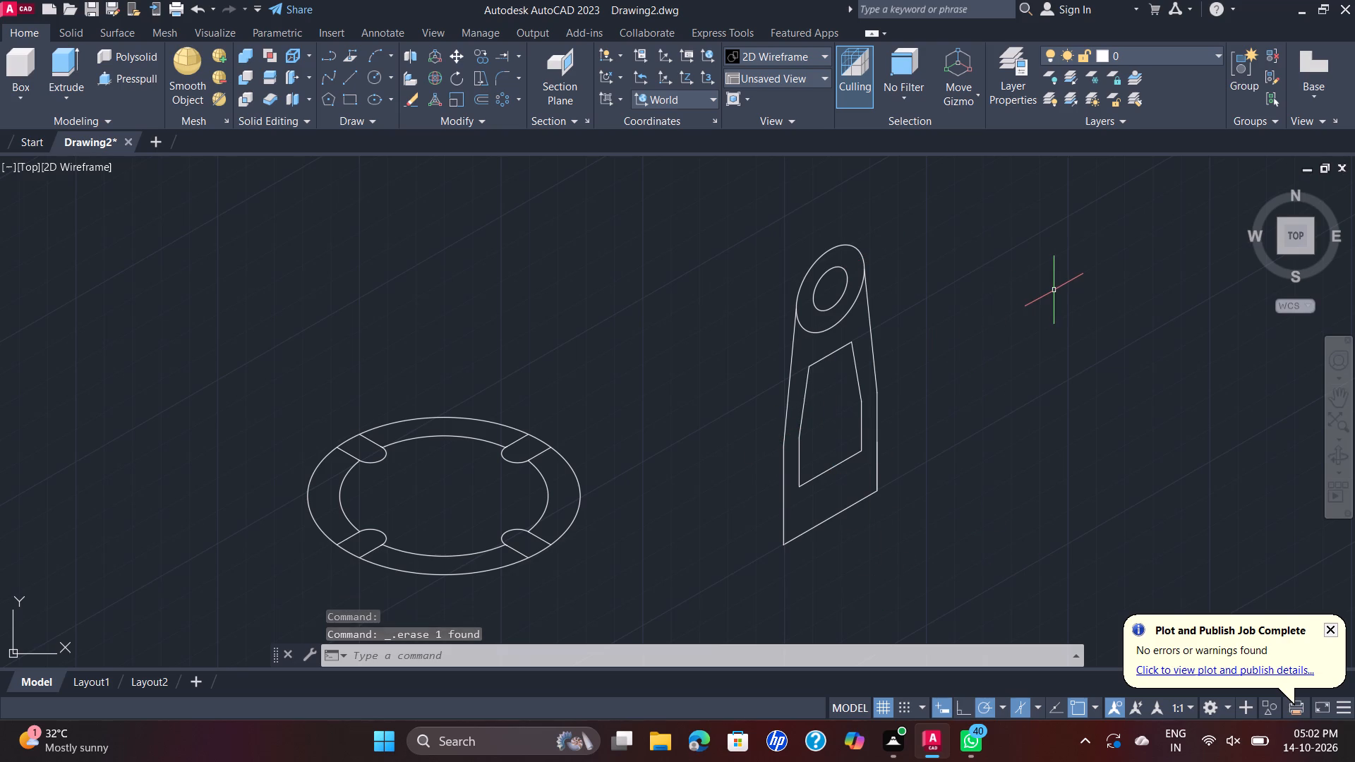
# Join the upright profile's outer sloping, vertical and bottom lines into one continuous outline.
pyautogui.click(802, 328)
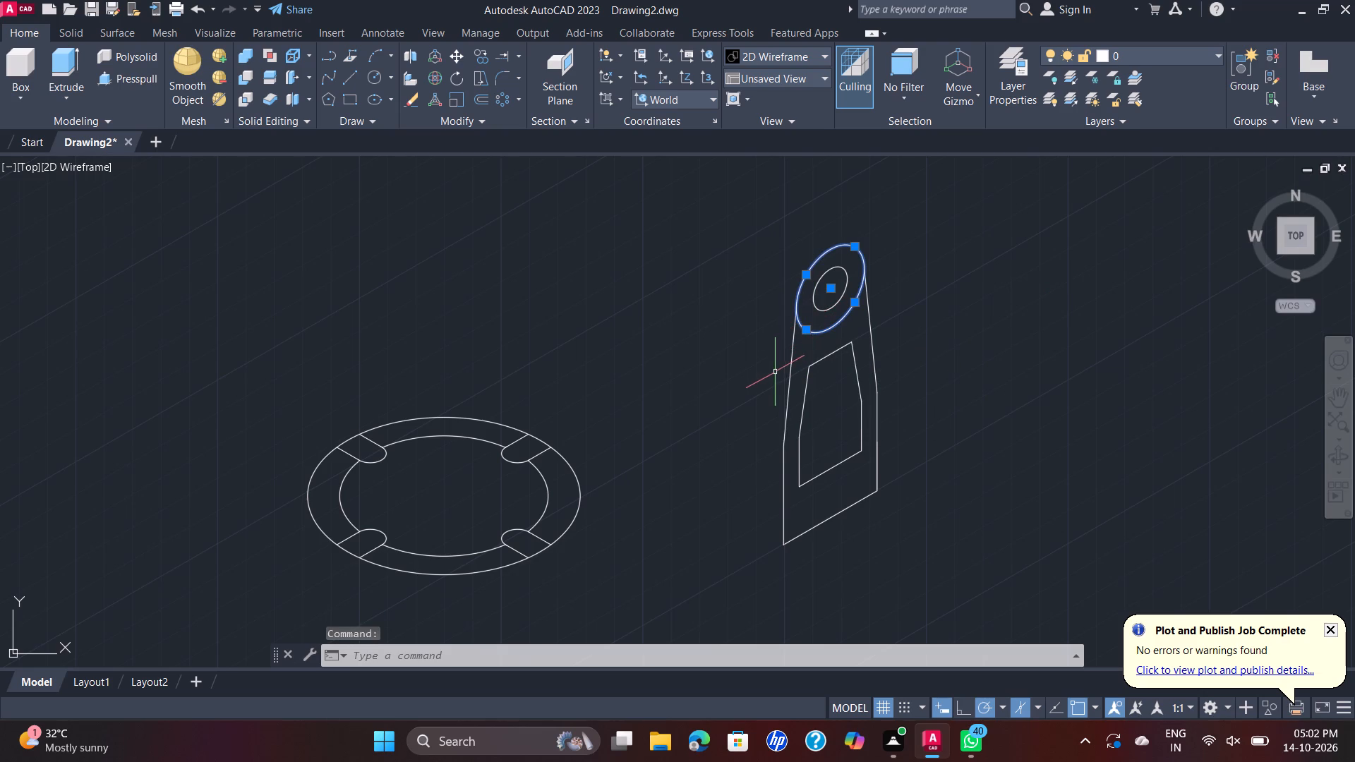
pyautogui.click(790, 370)
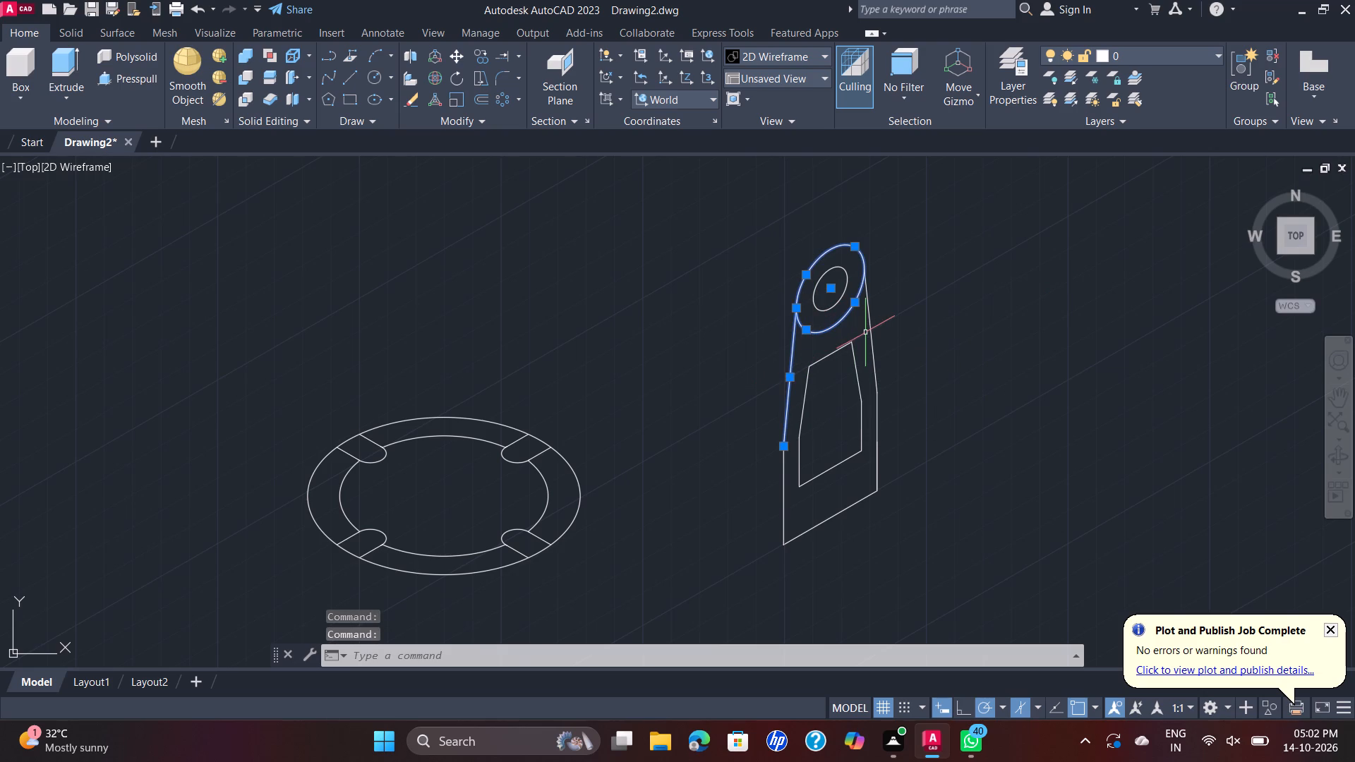
pyautogui.click(872, 329)
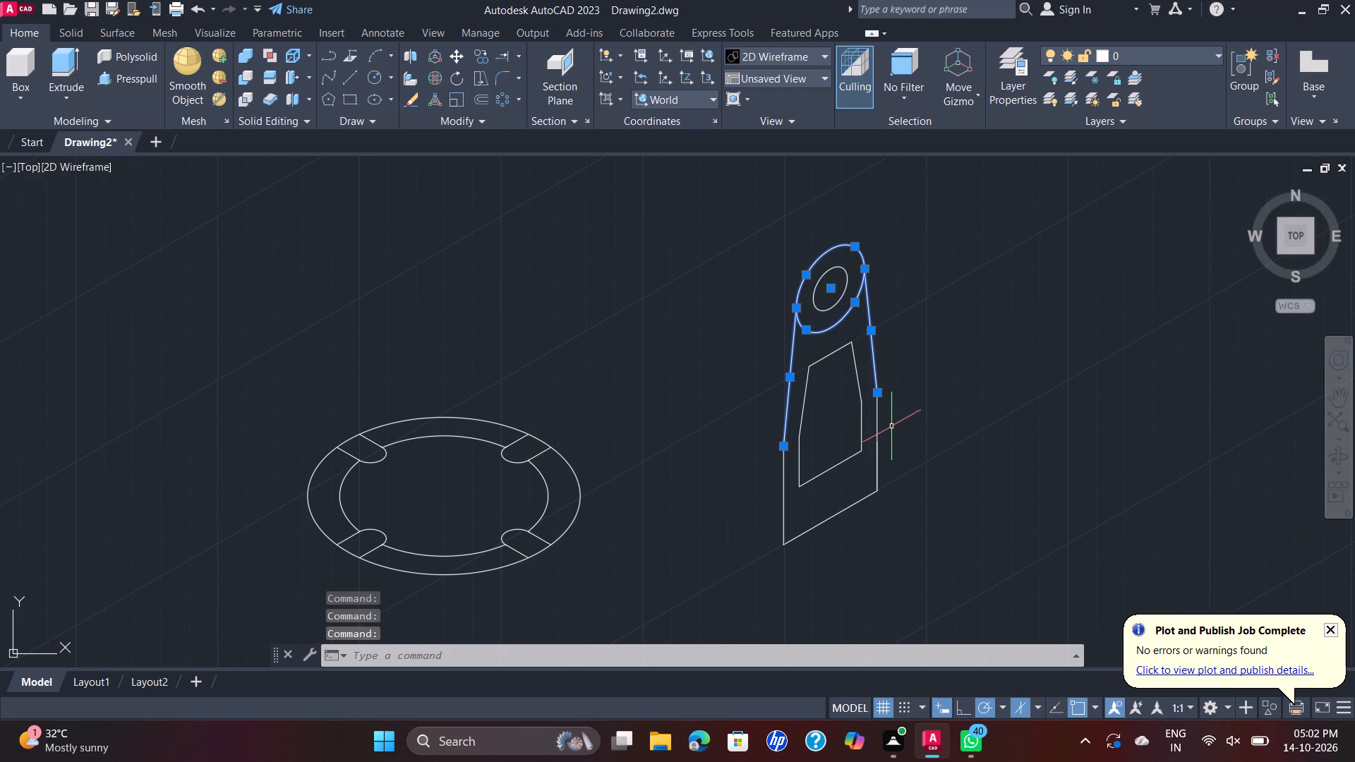
pyautogui.click(875, 441)
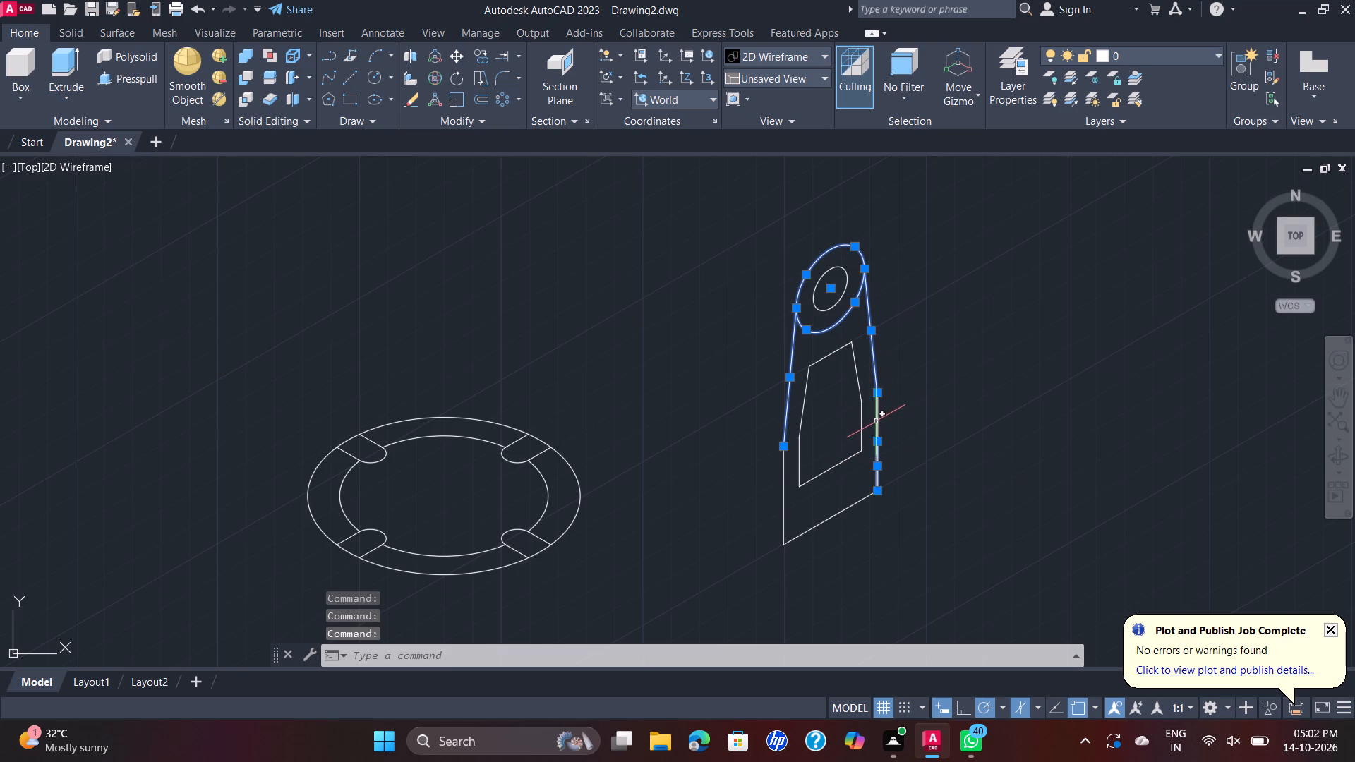
pyautogui.click(876, 421)
pyautogui.click(847, 505)
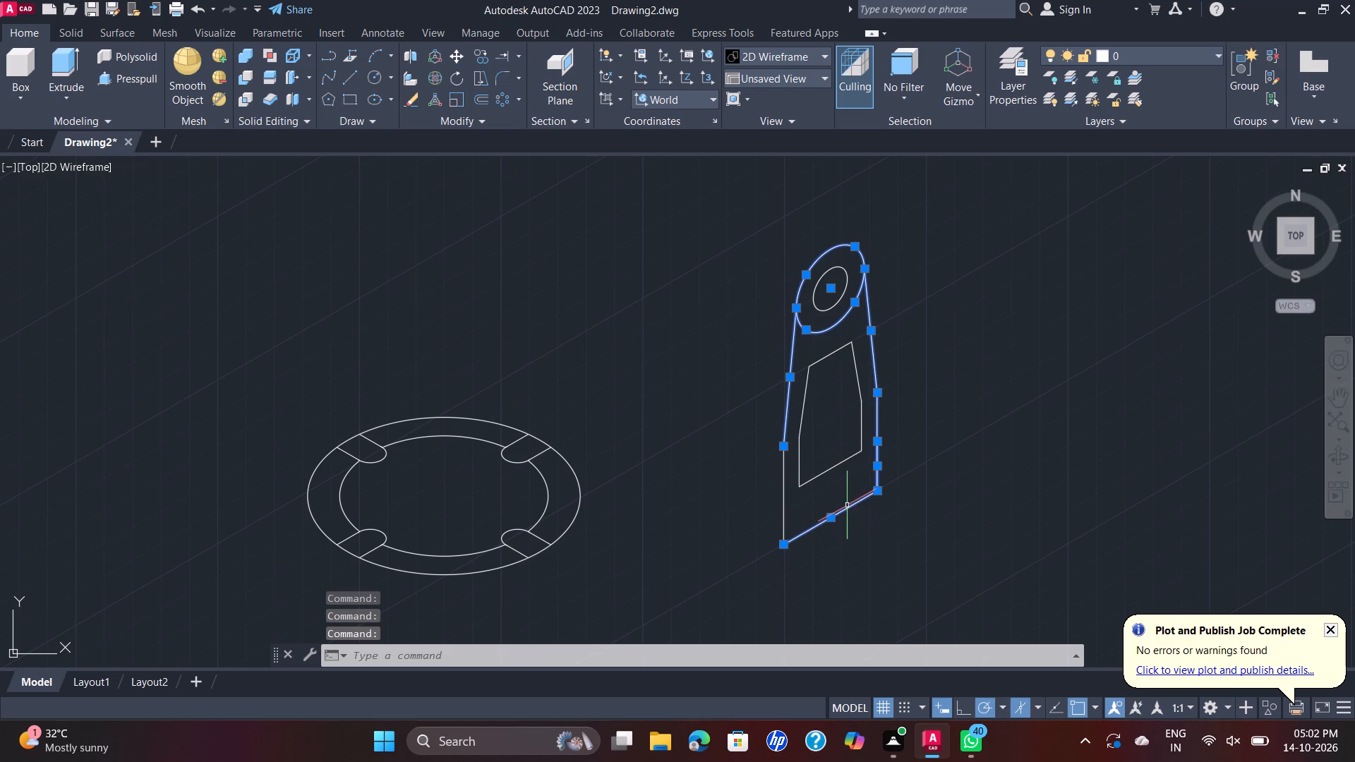
pyautogui.click(782, 495)
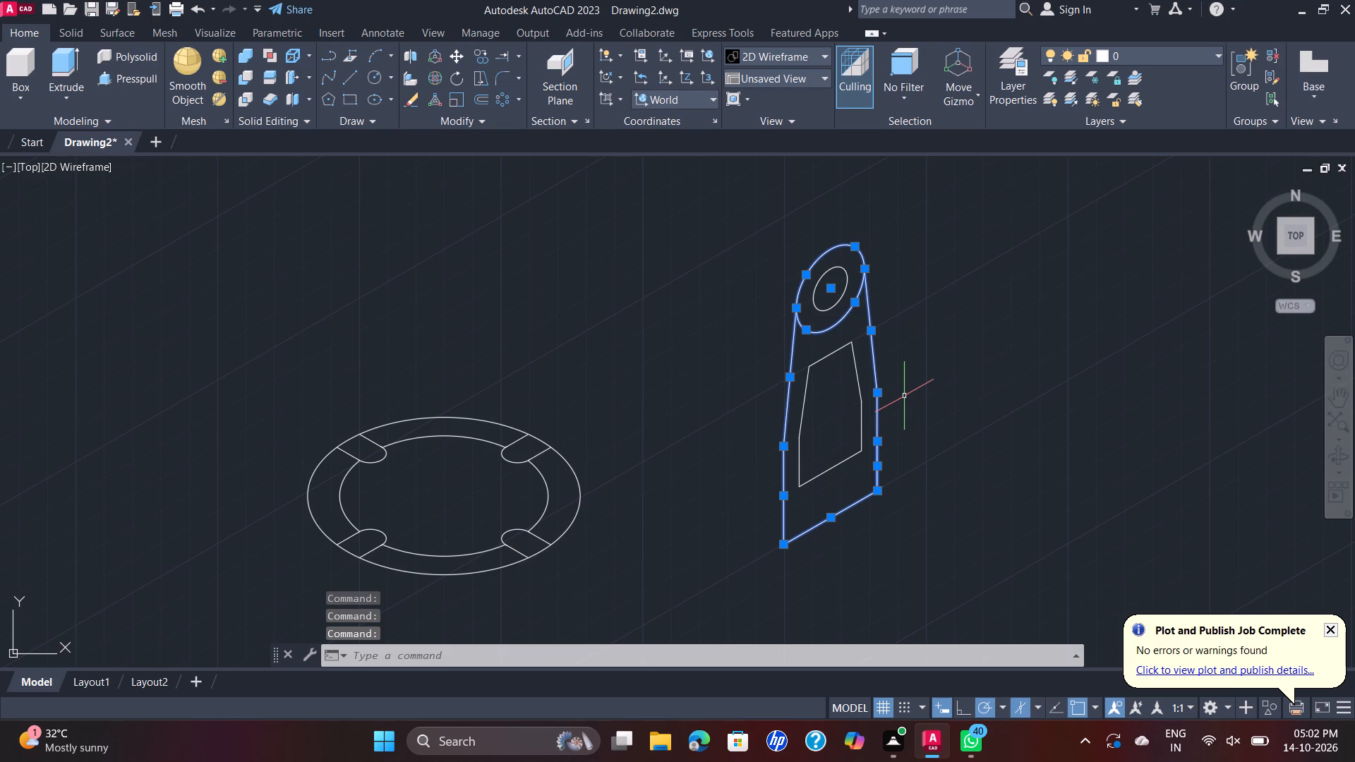
pyautogui.press('j')
pyautogui.press('Return')
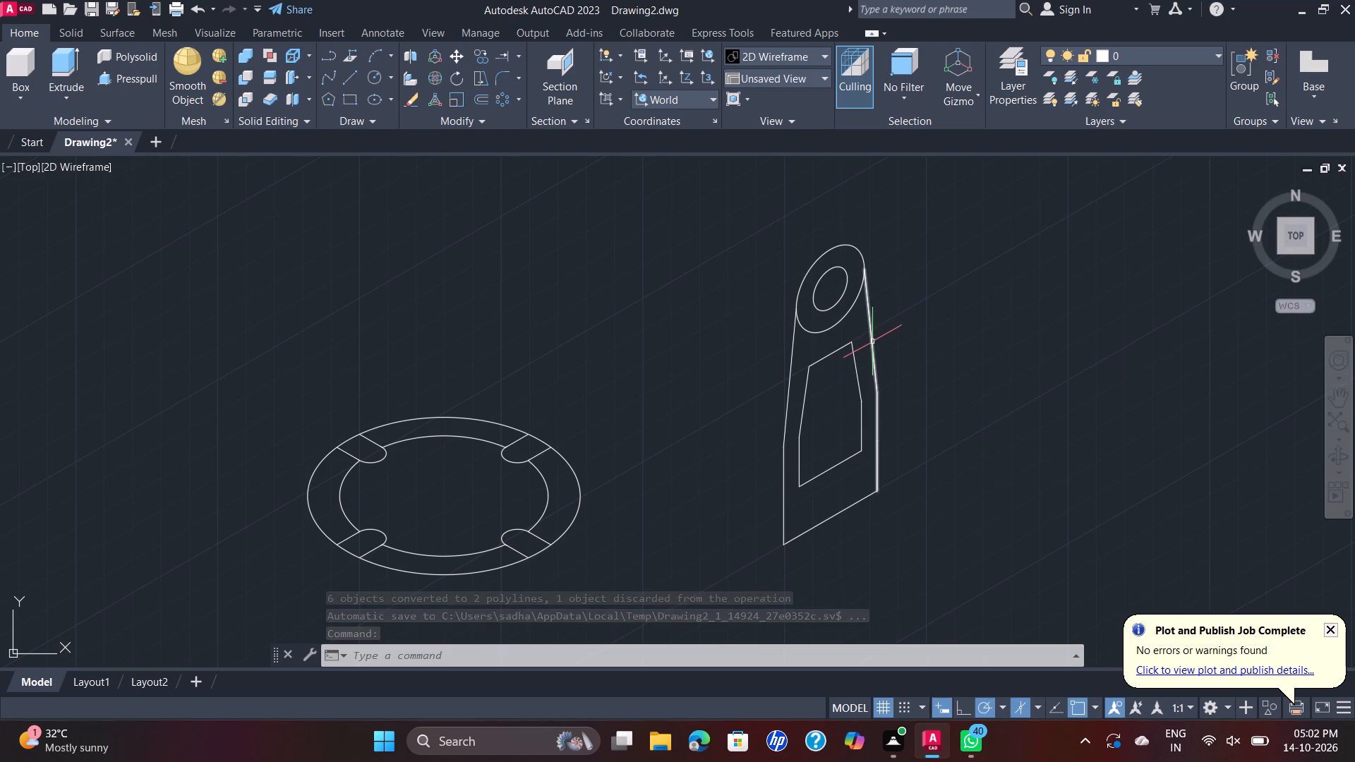
pyautogui.click(873, 492)
pyautogui.click(877, 481)
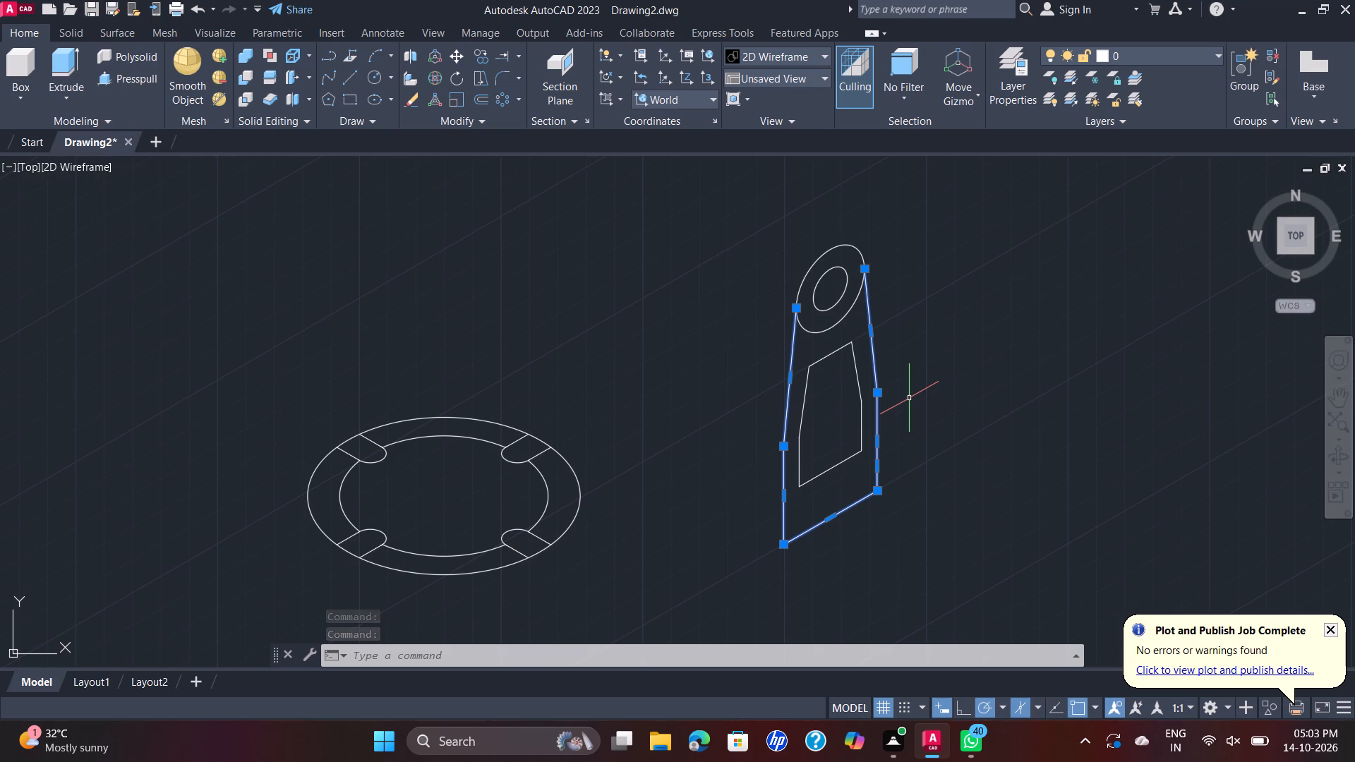
pyautogui.press('j')
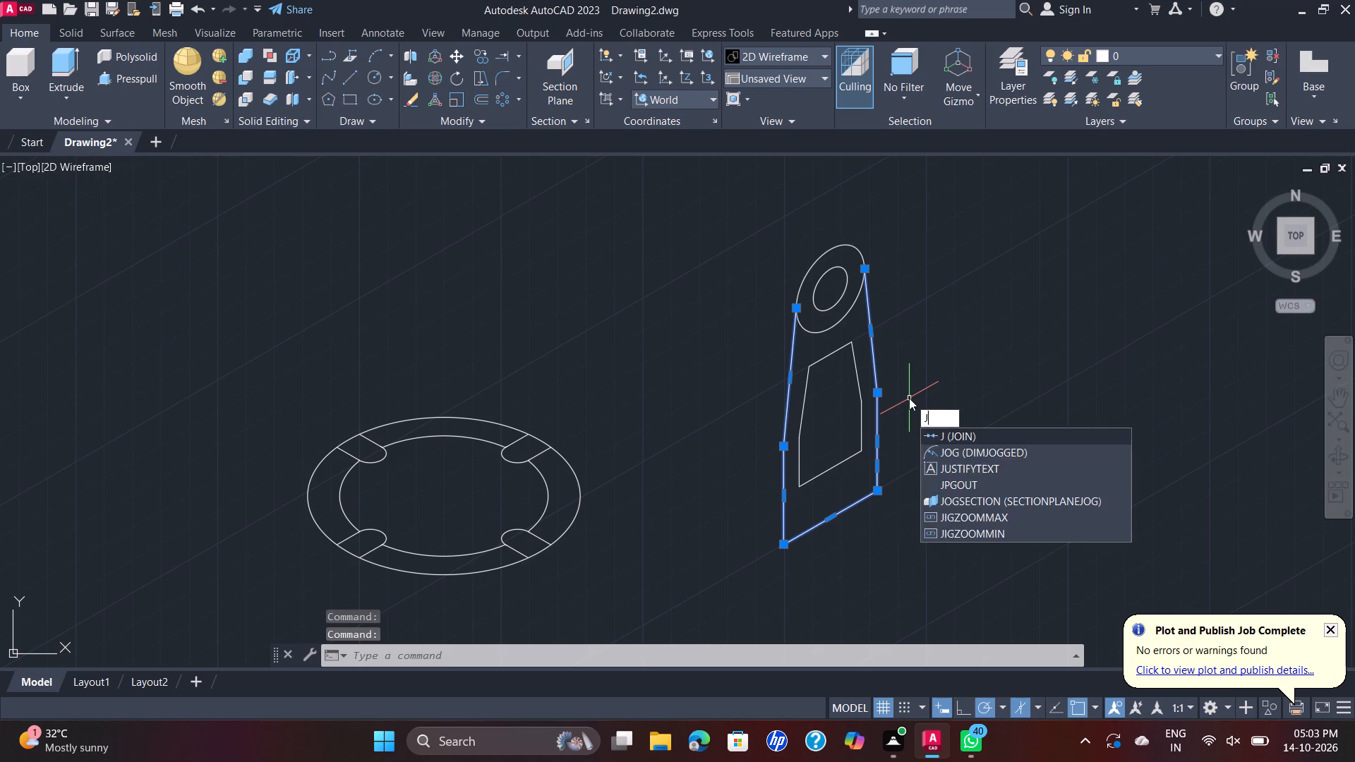
pyautogui.press('Return')
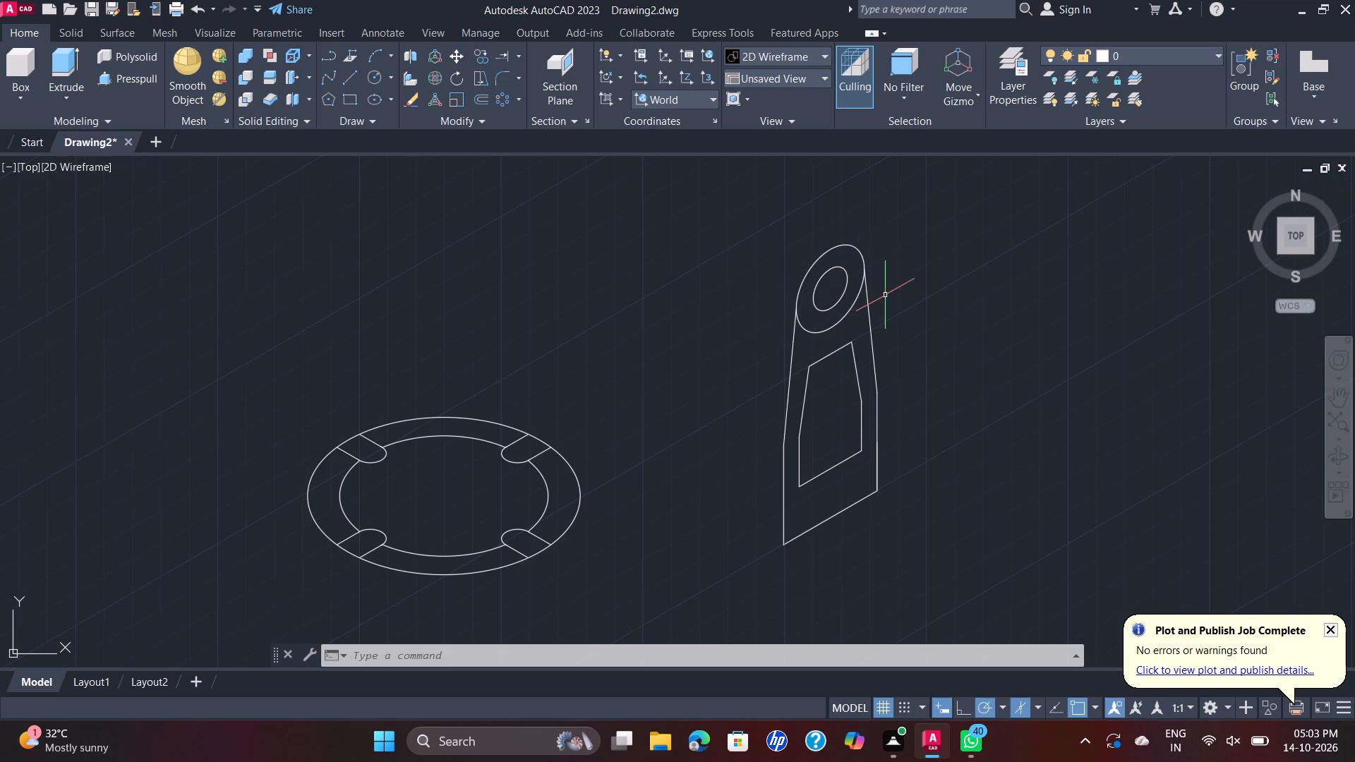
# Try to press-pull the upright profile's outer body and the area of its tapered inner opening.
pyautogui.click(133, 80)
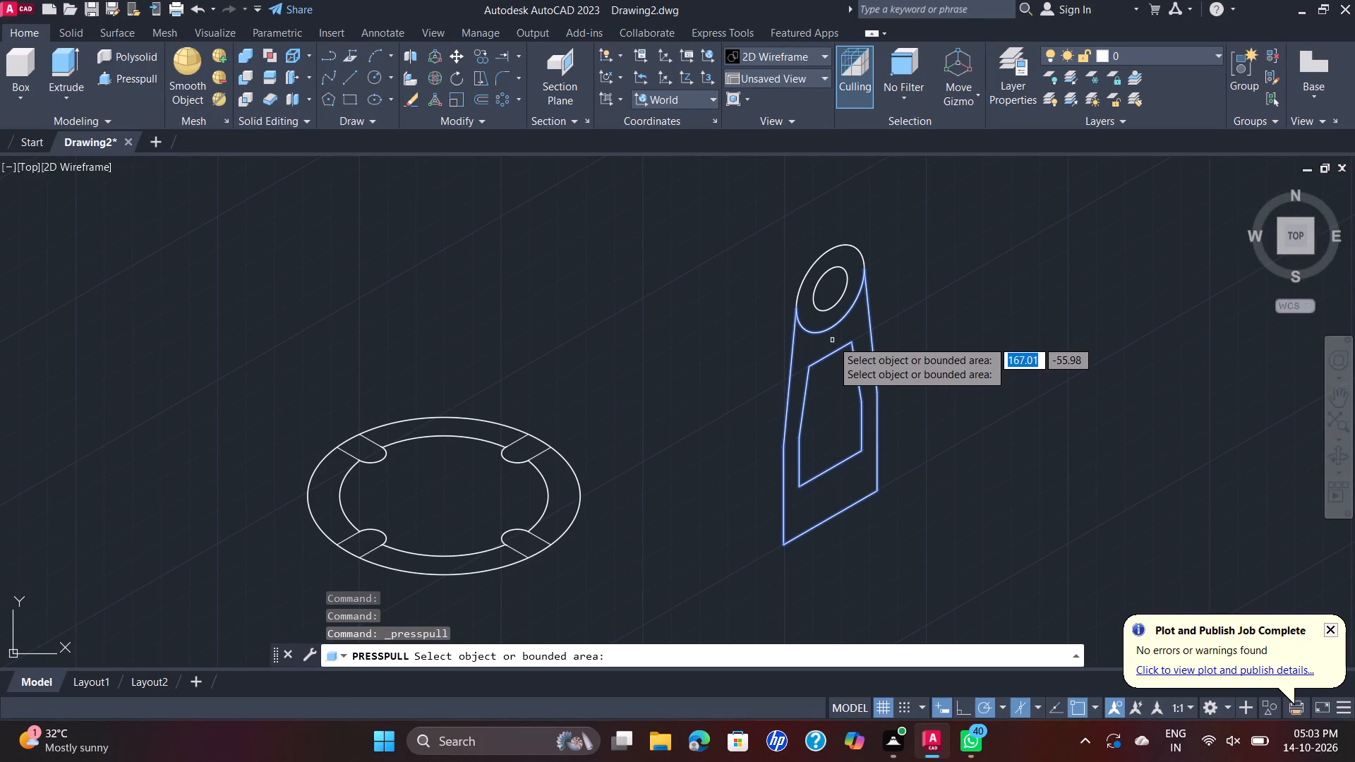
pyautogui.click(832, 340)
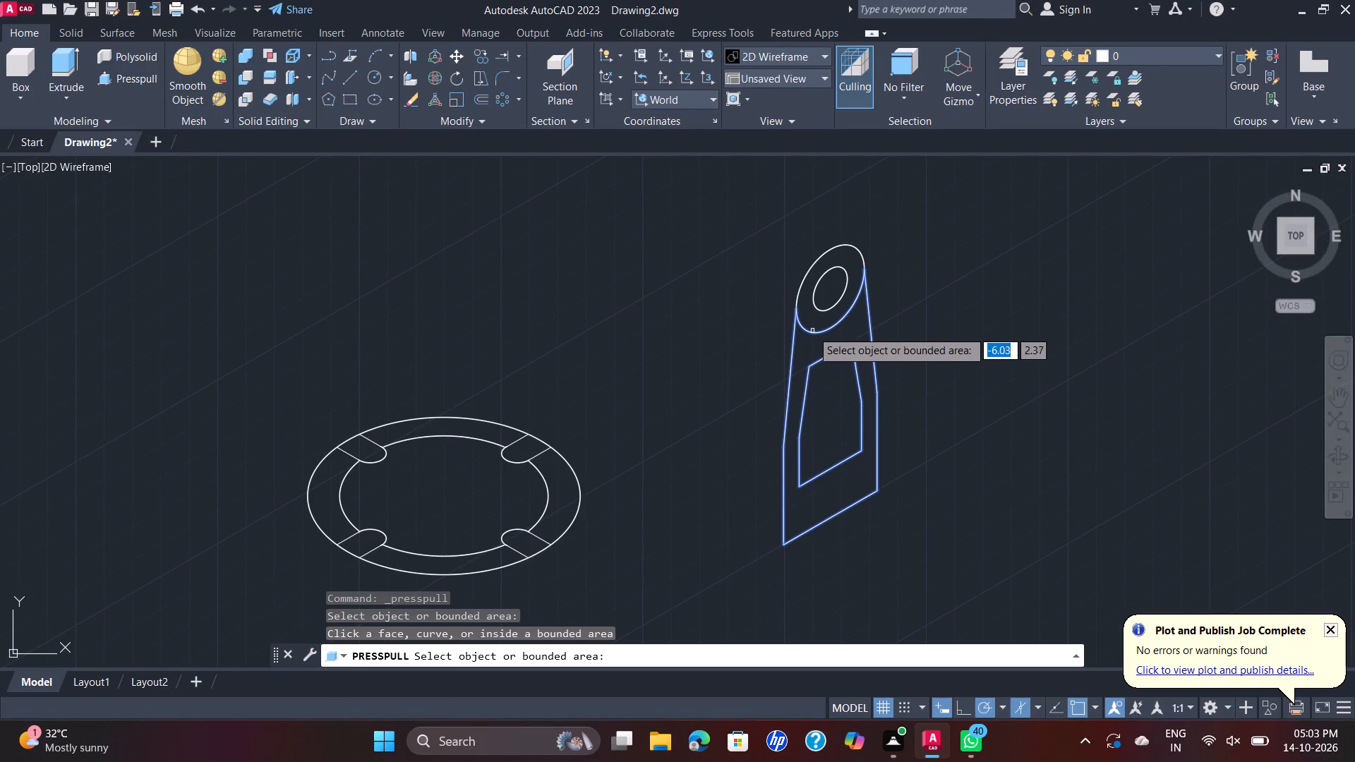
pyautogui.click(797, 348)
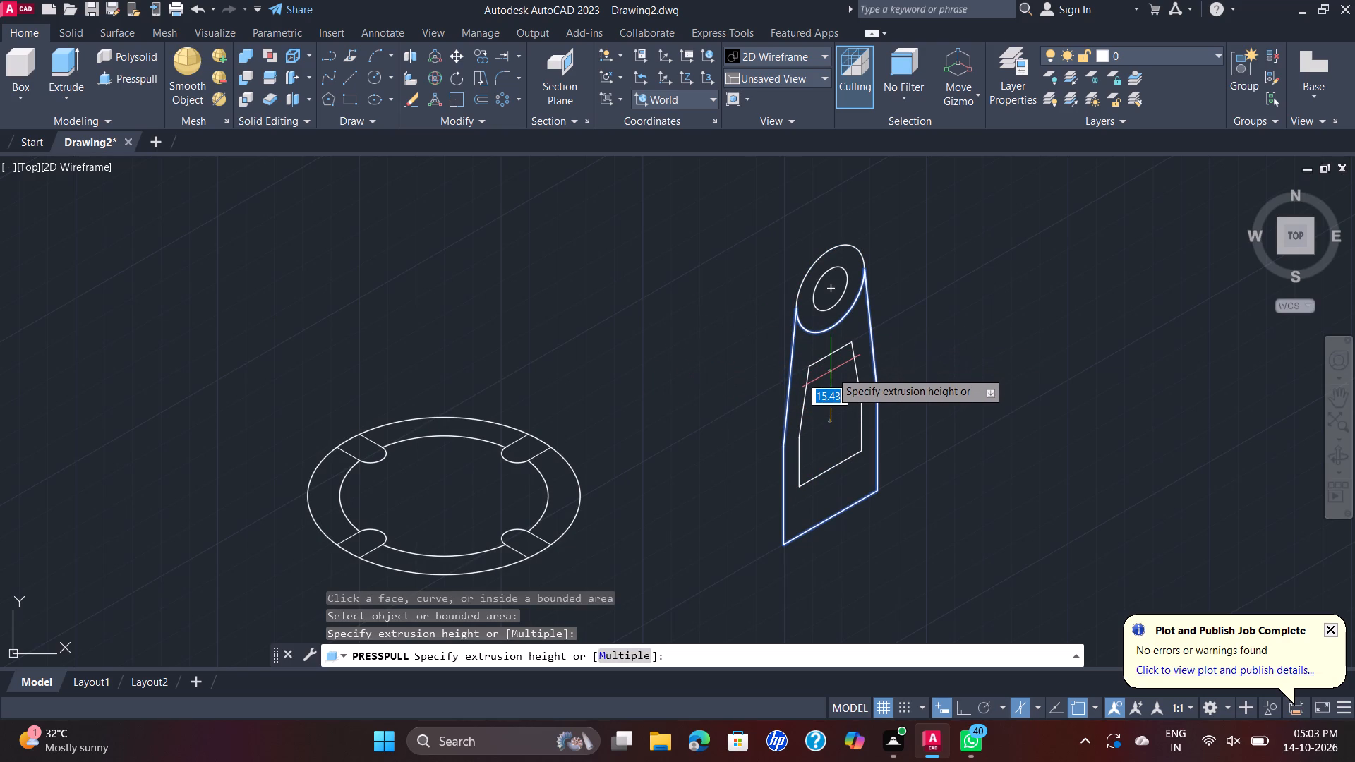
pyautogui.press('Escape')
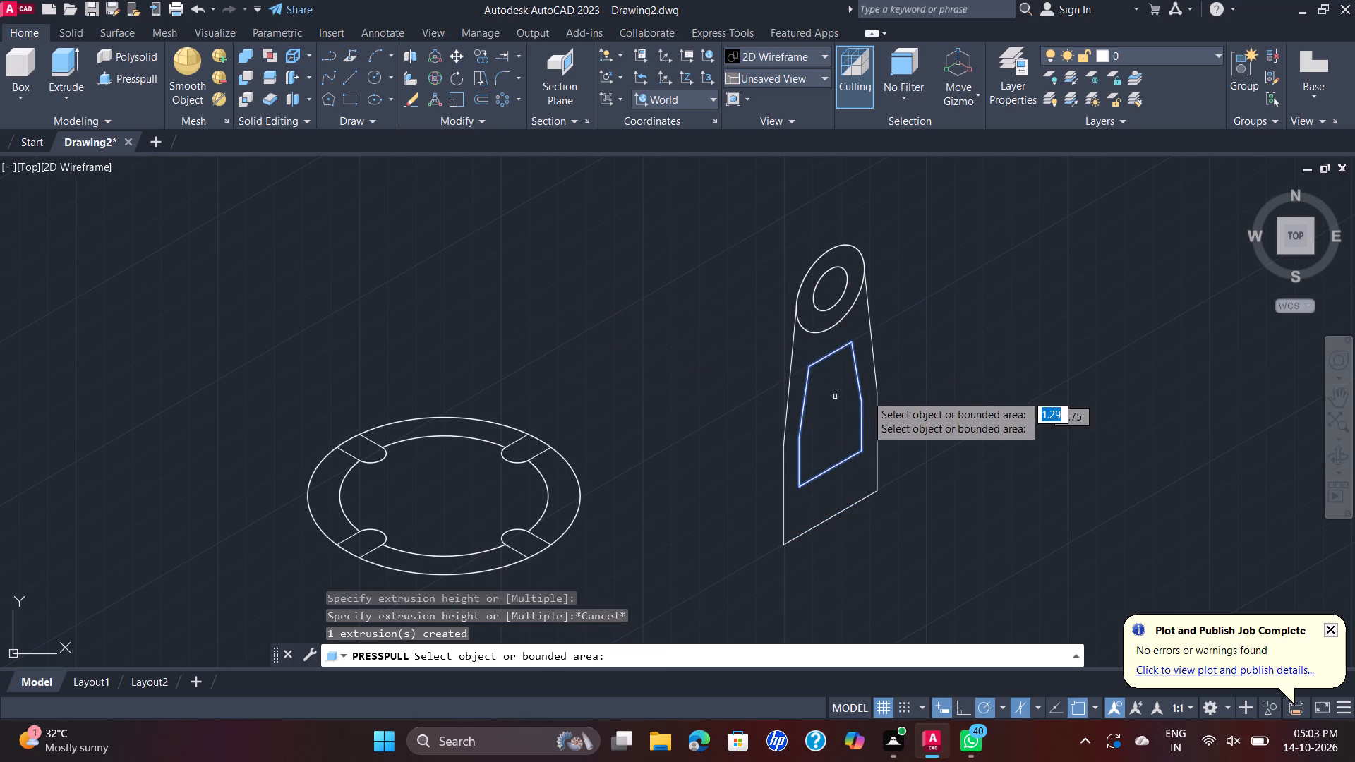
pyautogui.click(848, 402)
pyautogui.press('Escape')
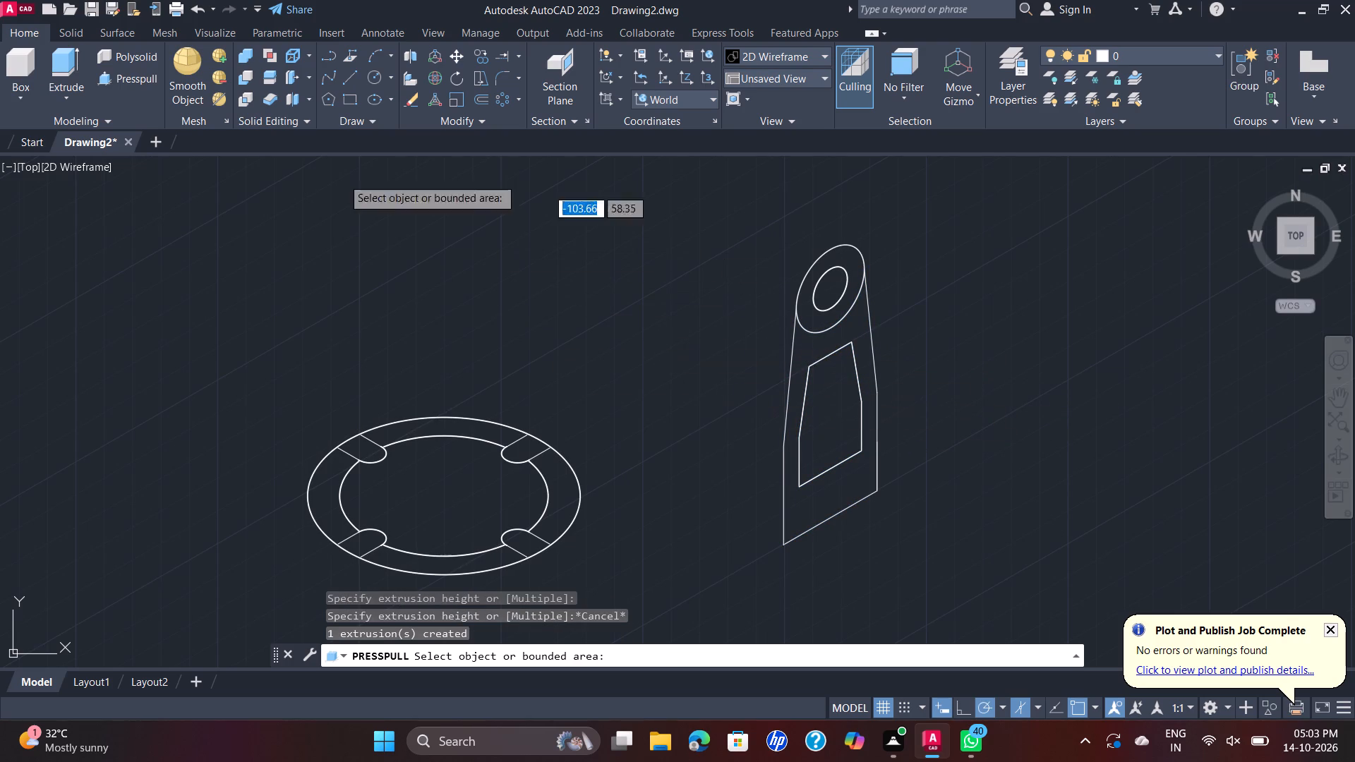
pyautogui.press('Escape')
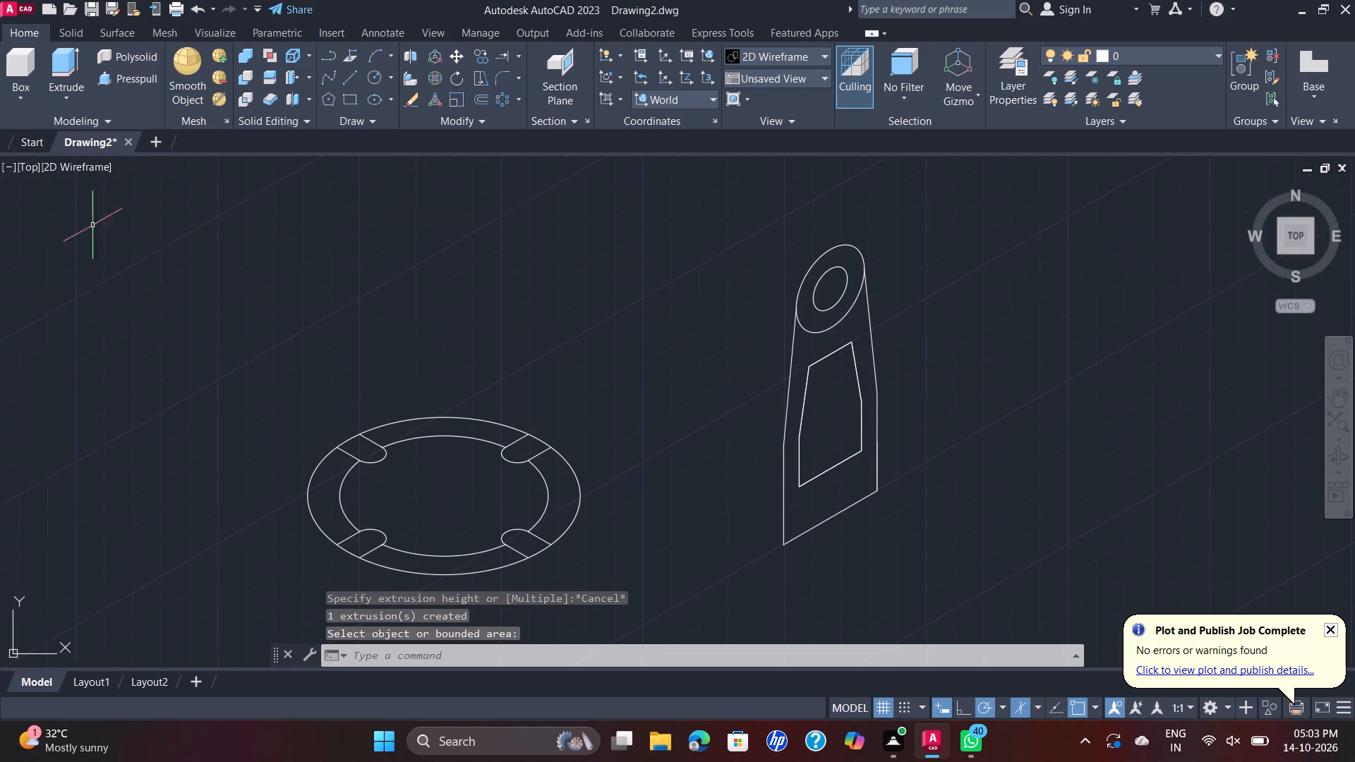
# Set the viewport's visual style to Shades of Gray.
pyautogui.click(75, 169)
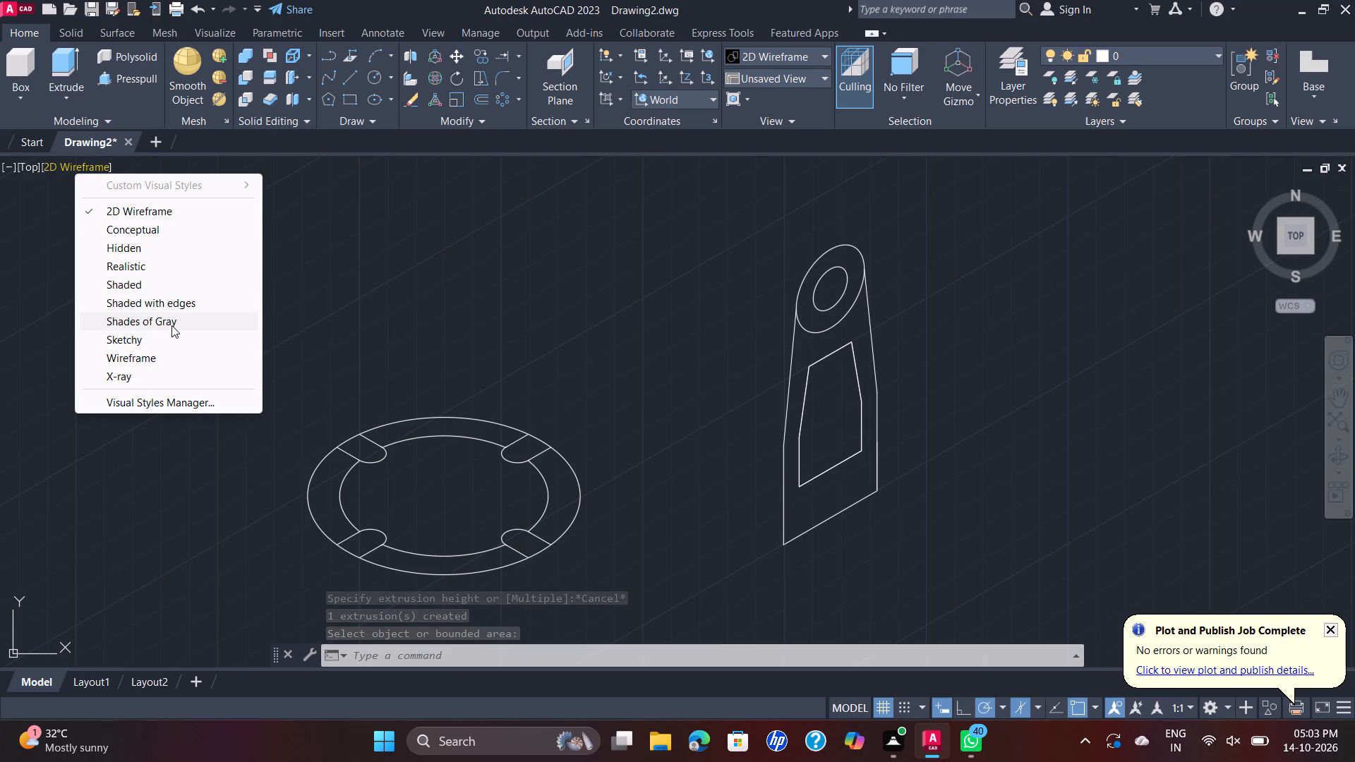
pyautogui.click(171, 325)
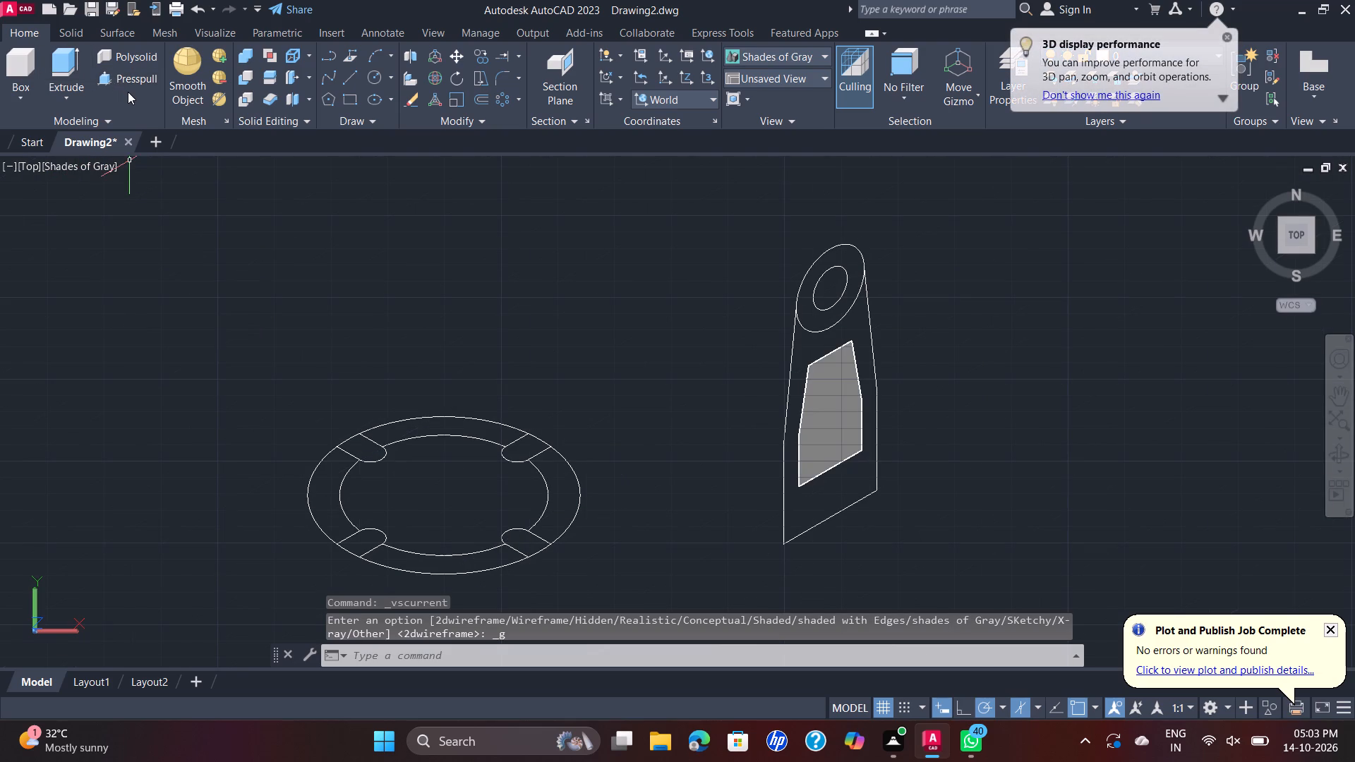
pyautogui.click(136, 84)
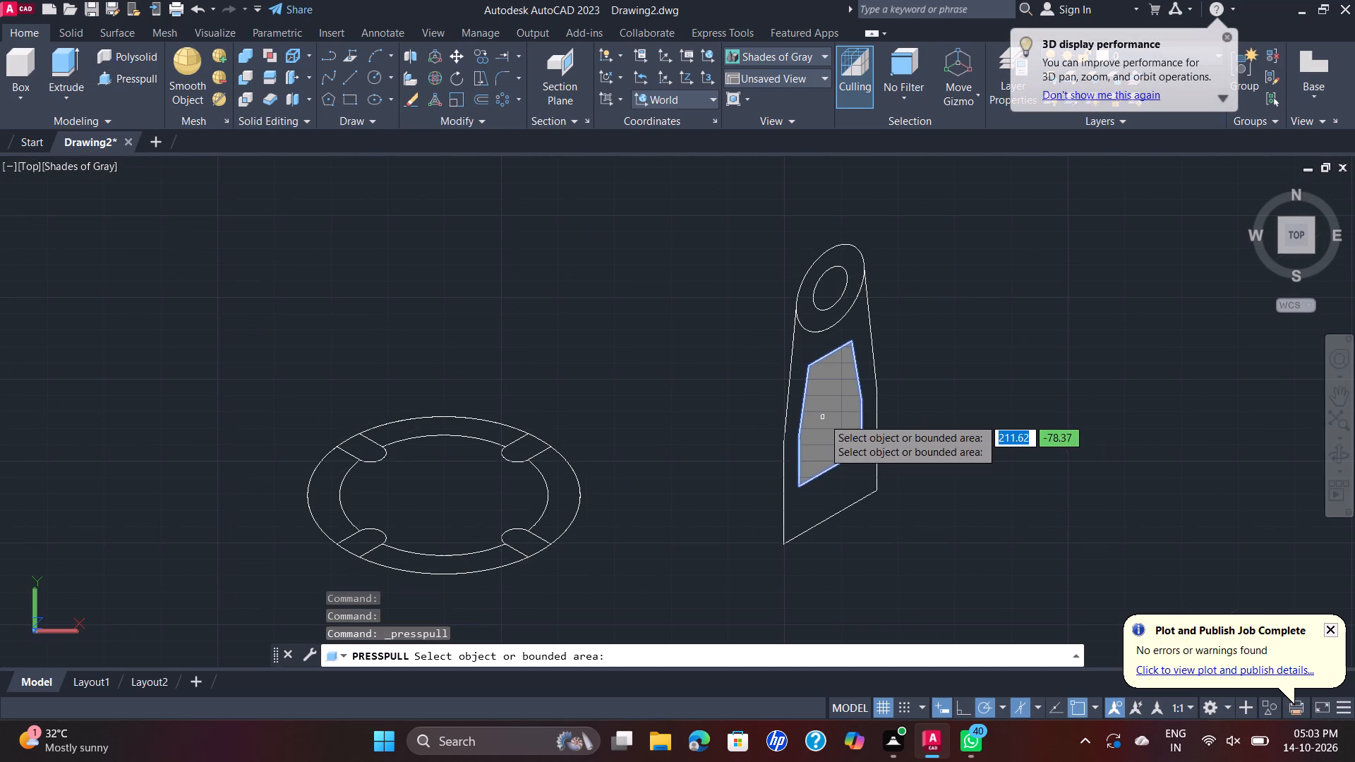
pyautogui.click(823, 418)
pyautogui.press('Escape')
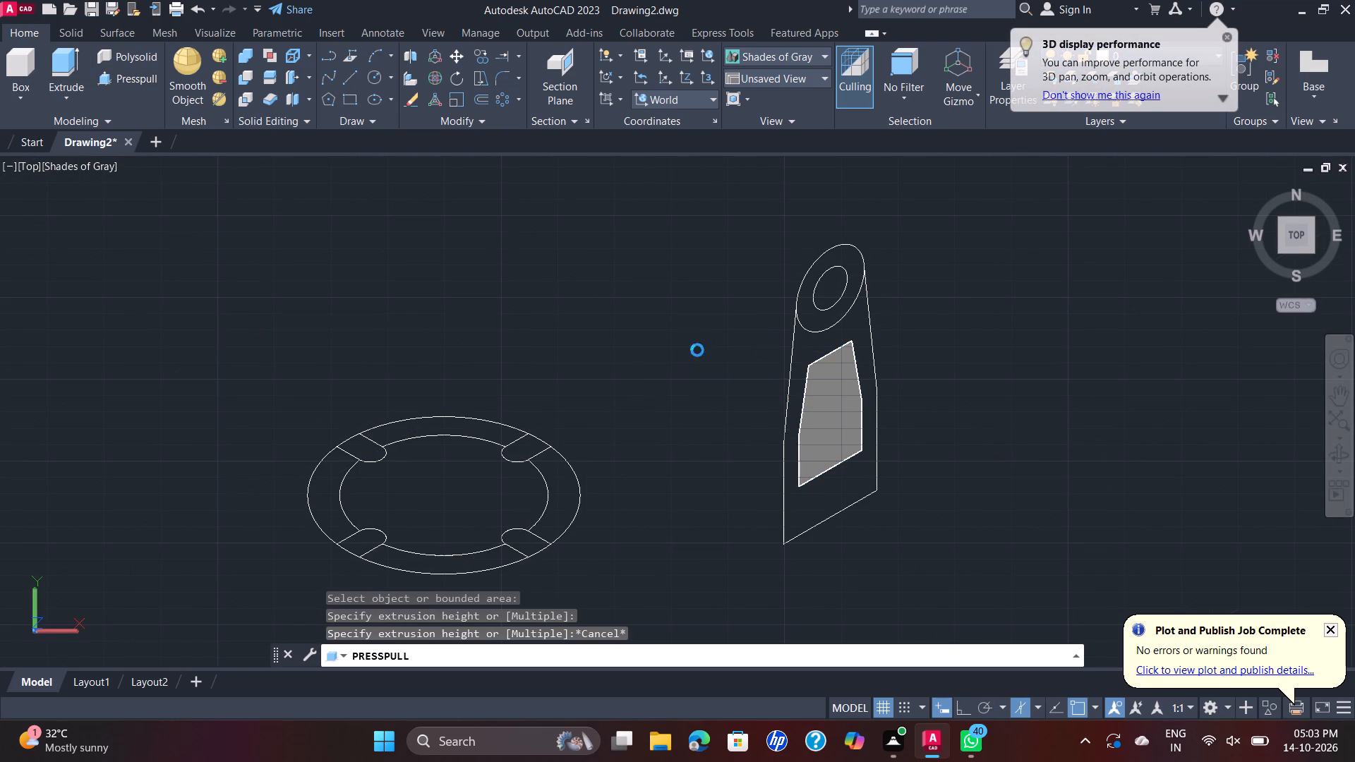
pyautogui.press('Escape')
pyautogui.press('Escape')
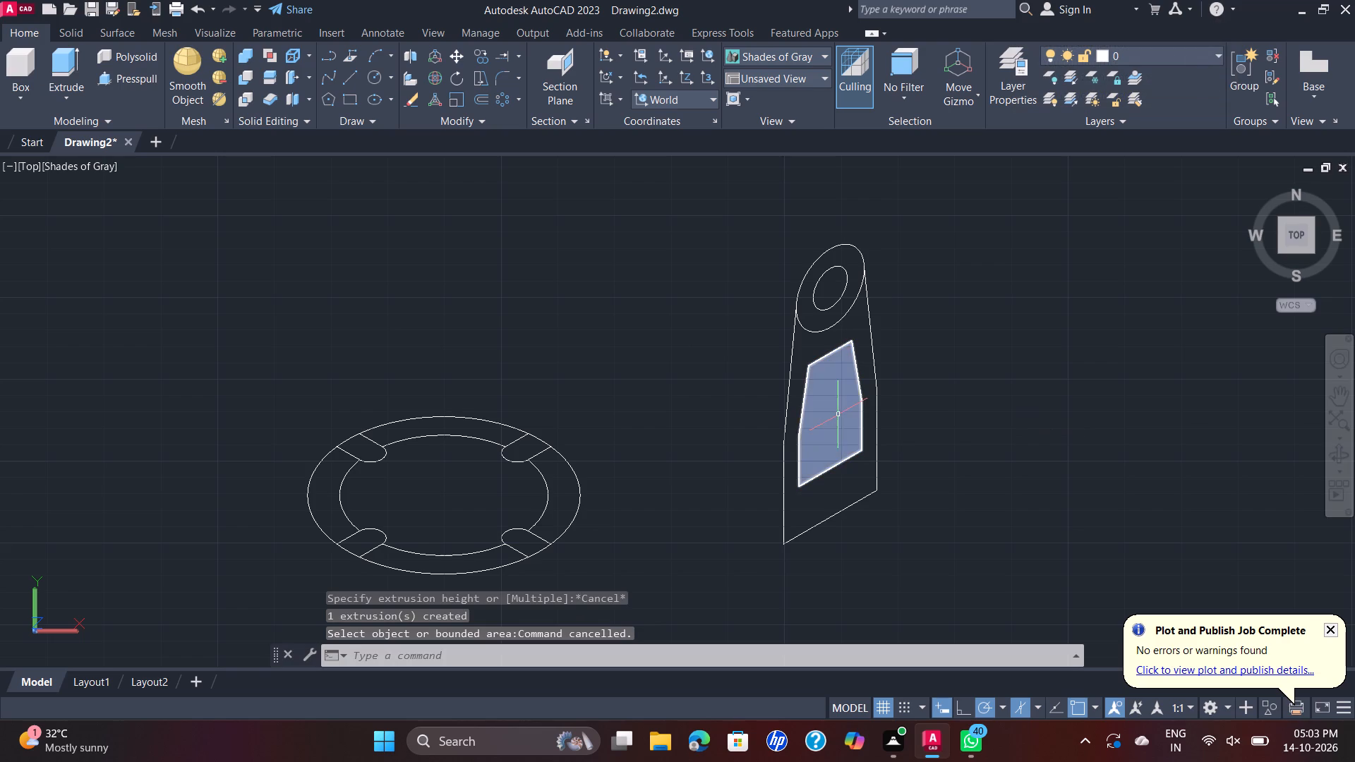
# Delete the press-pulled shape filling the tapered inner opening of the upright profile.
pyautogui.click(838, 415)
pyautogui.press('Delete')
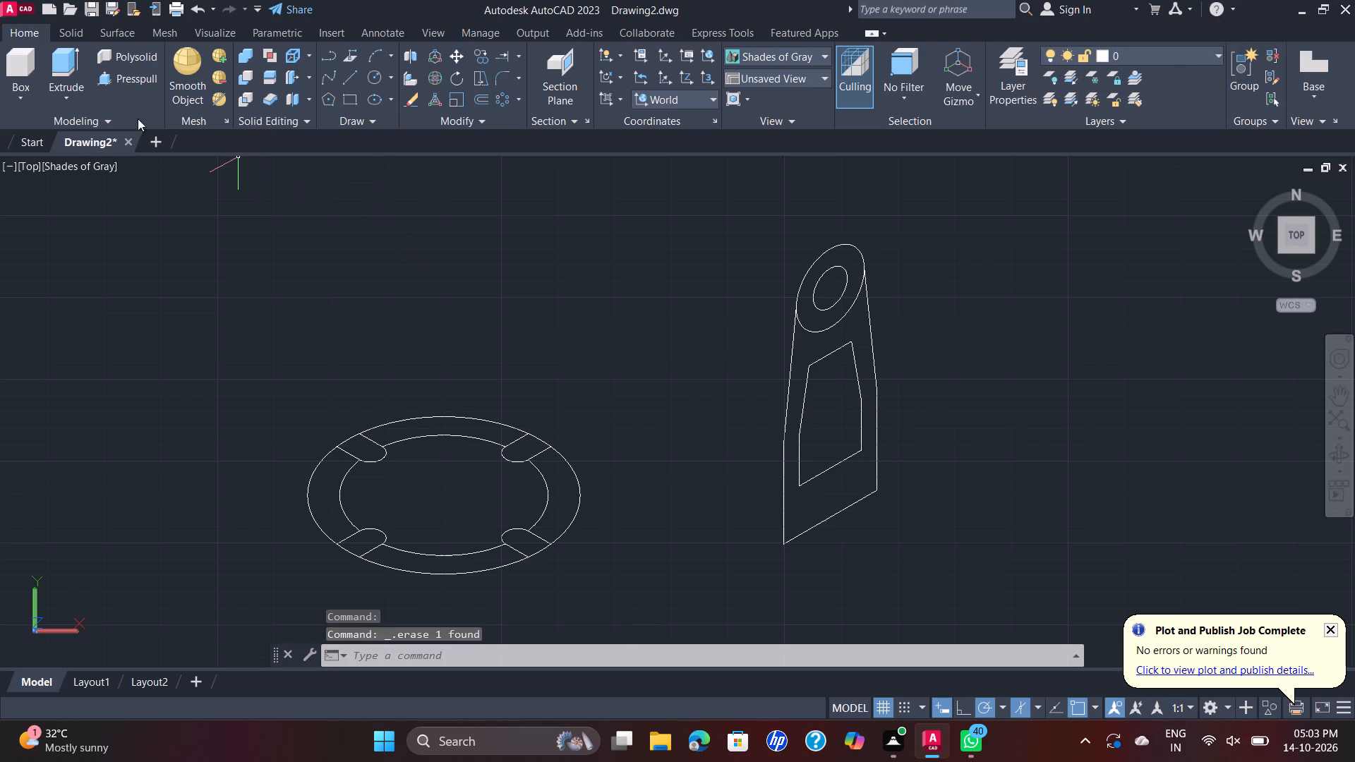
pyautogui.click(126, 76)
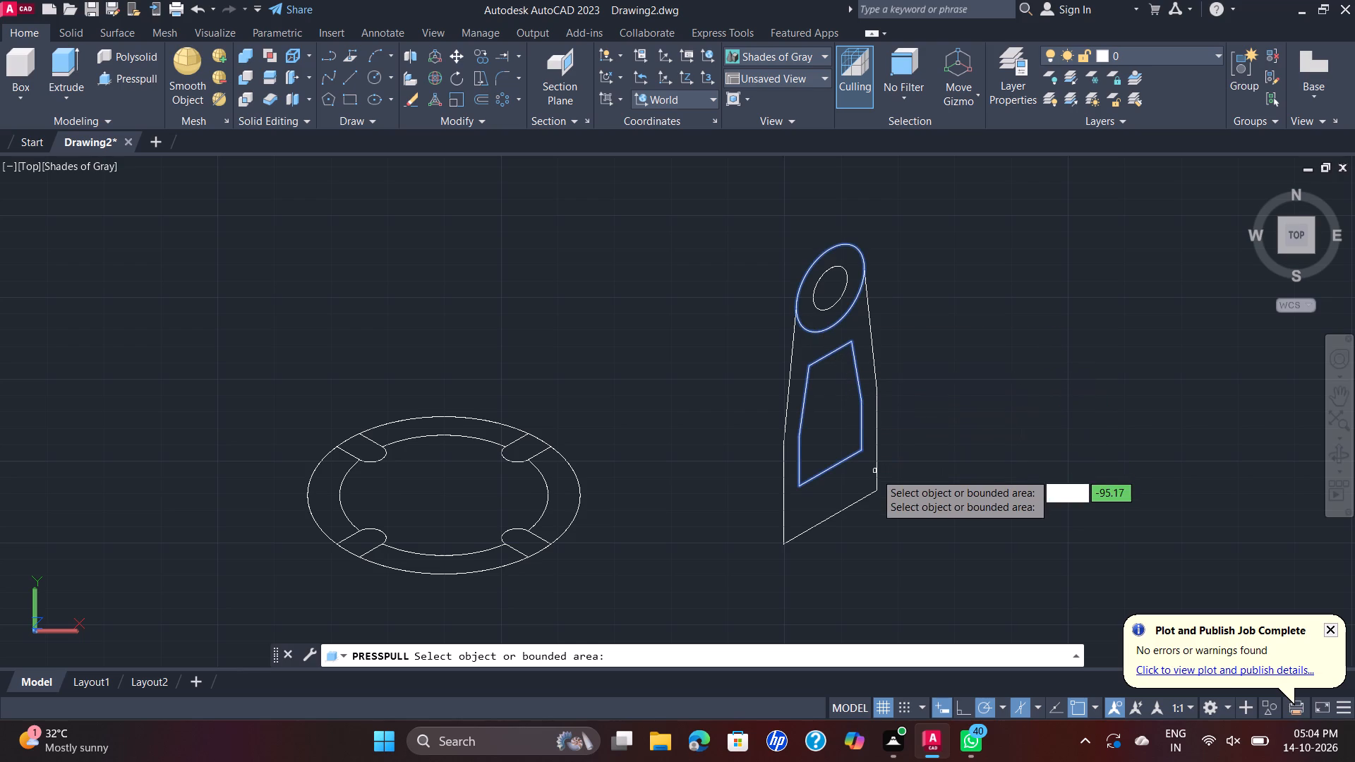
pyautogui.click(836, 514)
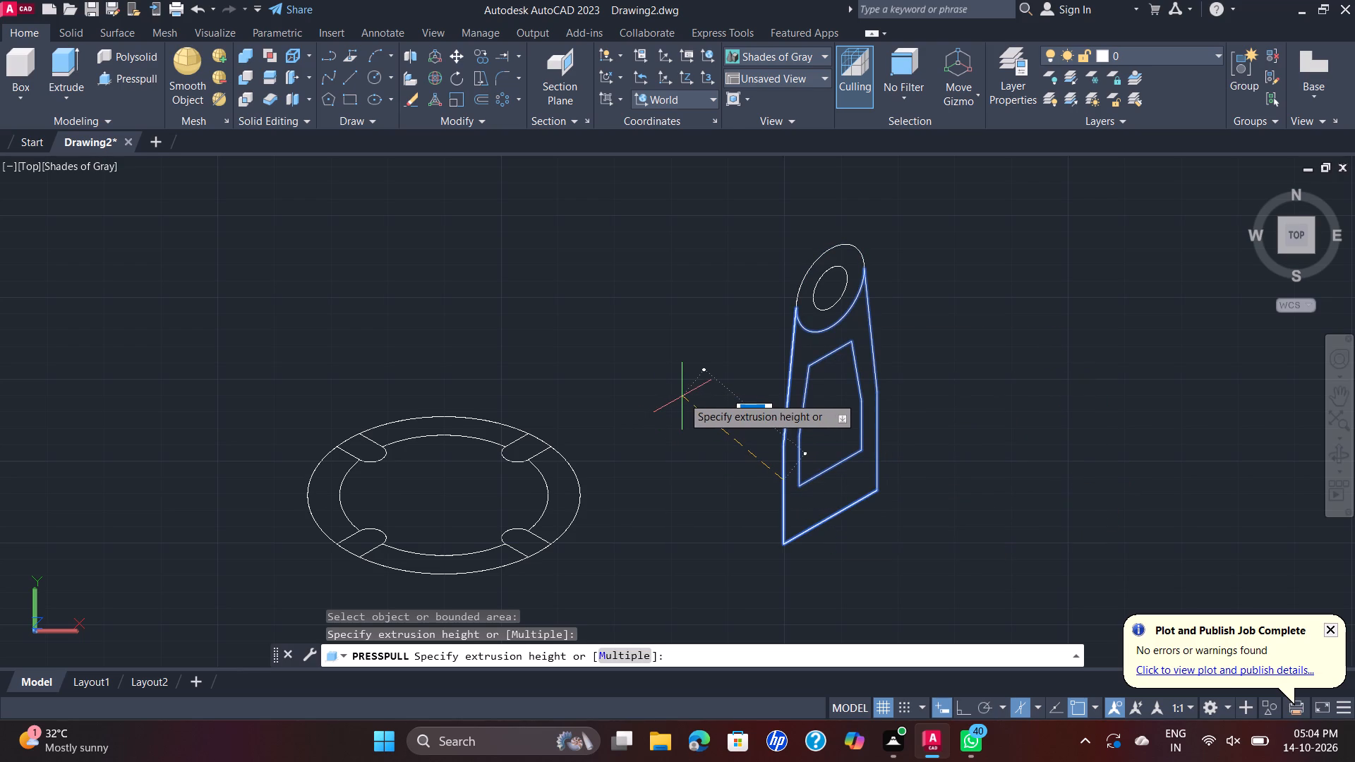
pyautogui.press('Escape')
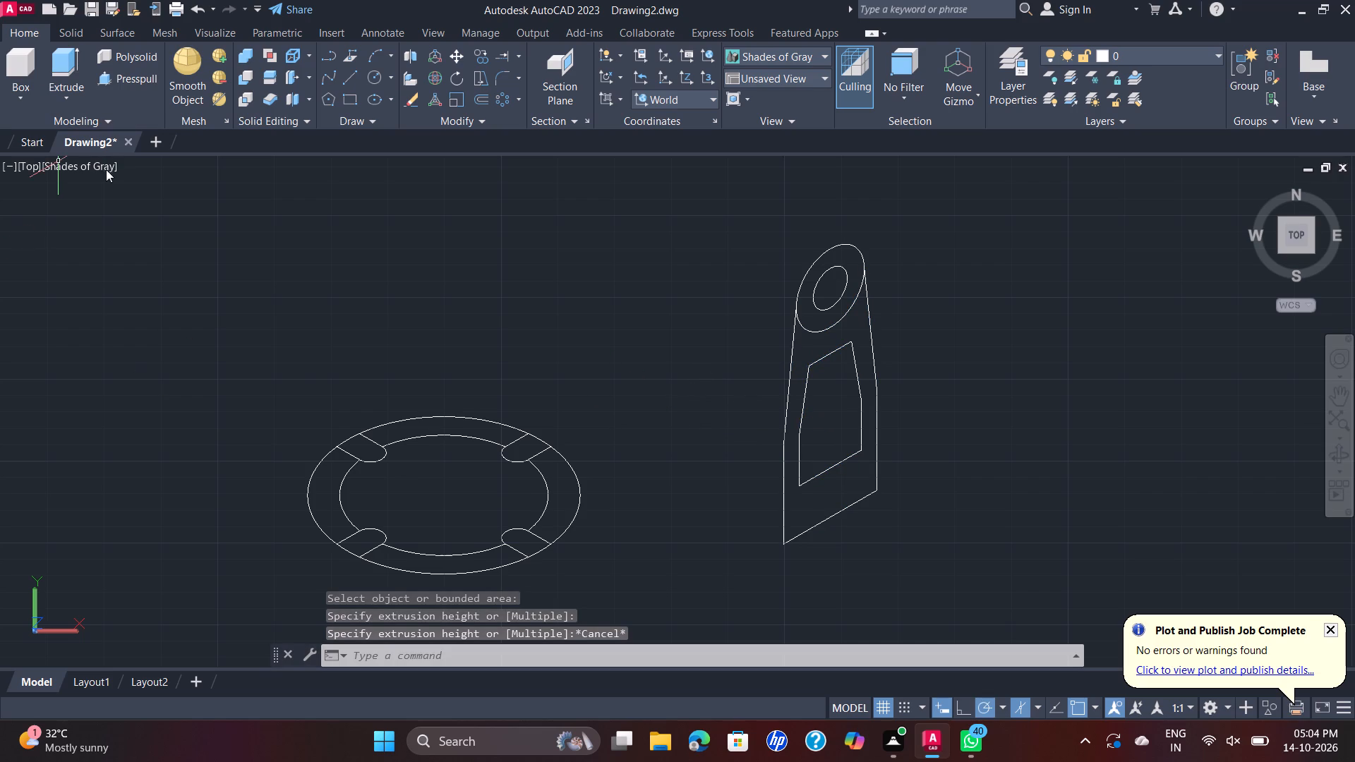
# Turn off isometric drafting to return to orthographic drafting mode.
pyautogui.click(1021, 704)
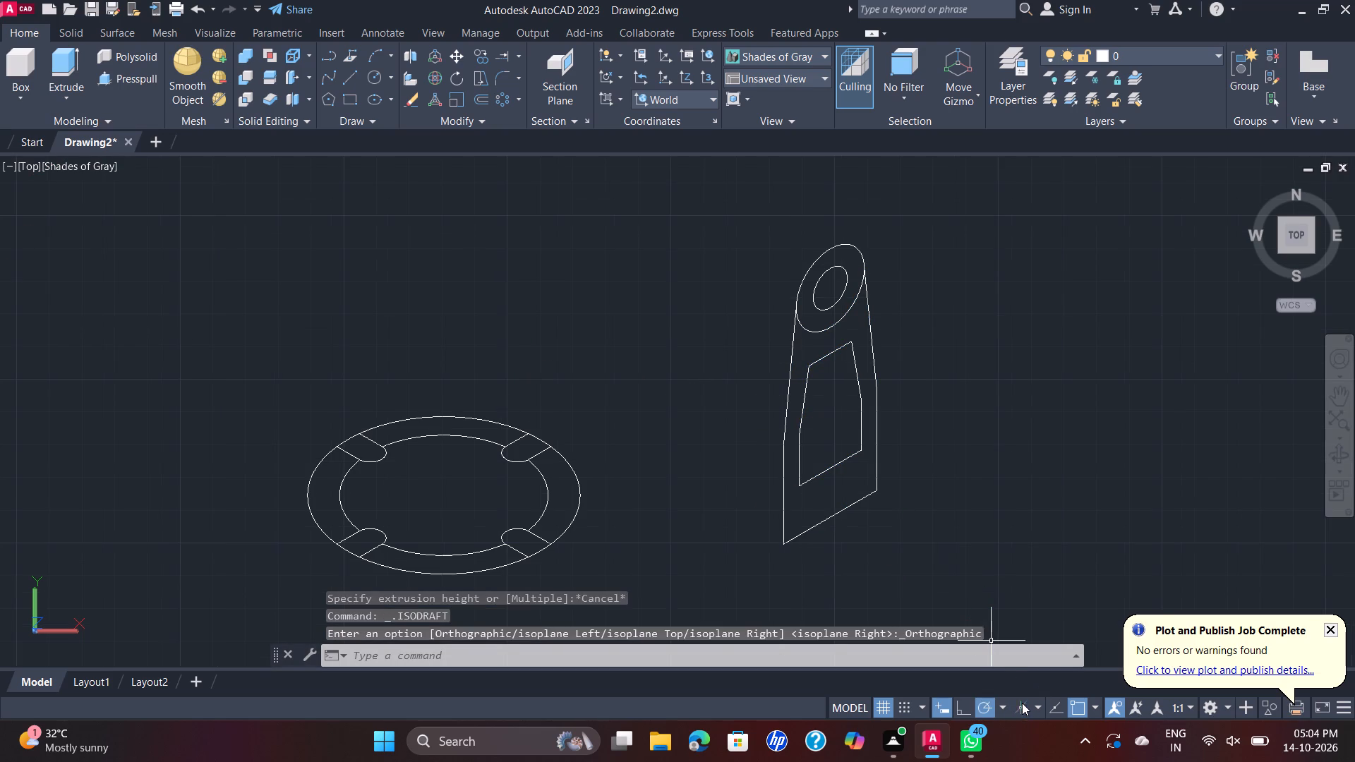
# Switch the drawing to the SE Isometric view.
pyautogui.click(28, 164)
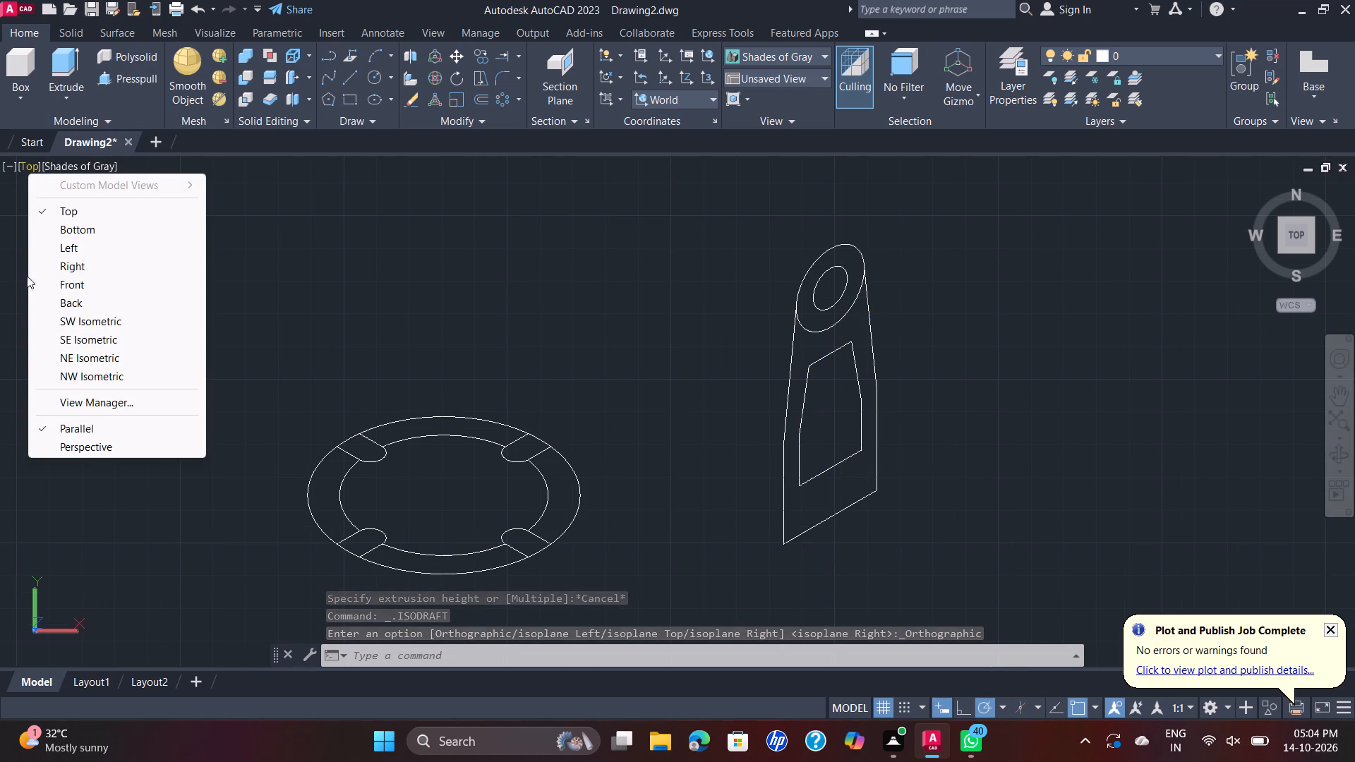
pyautogui.click(117, 334)
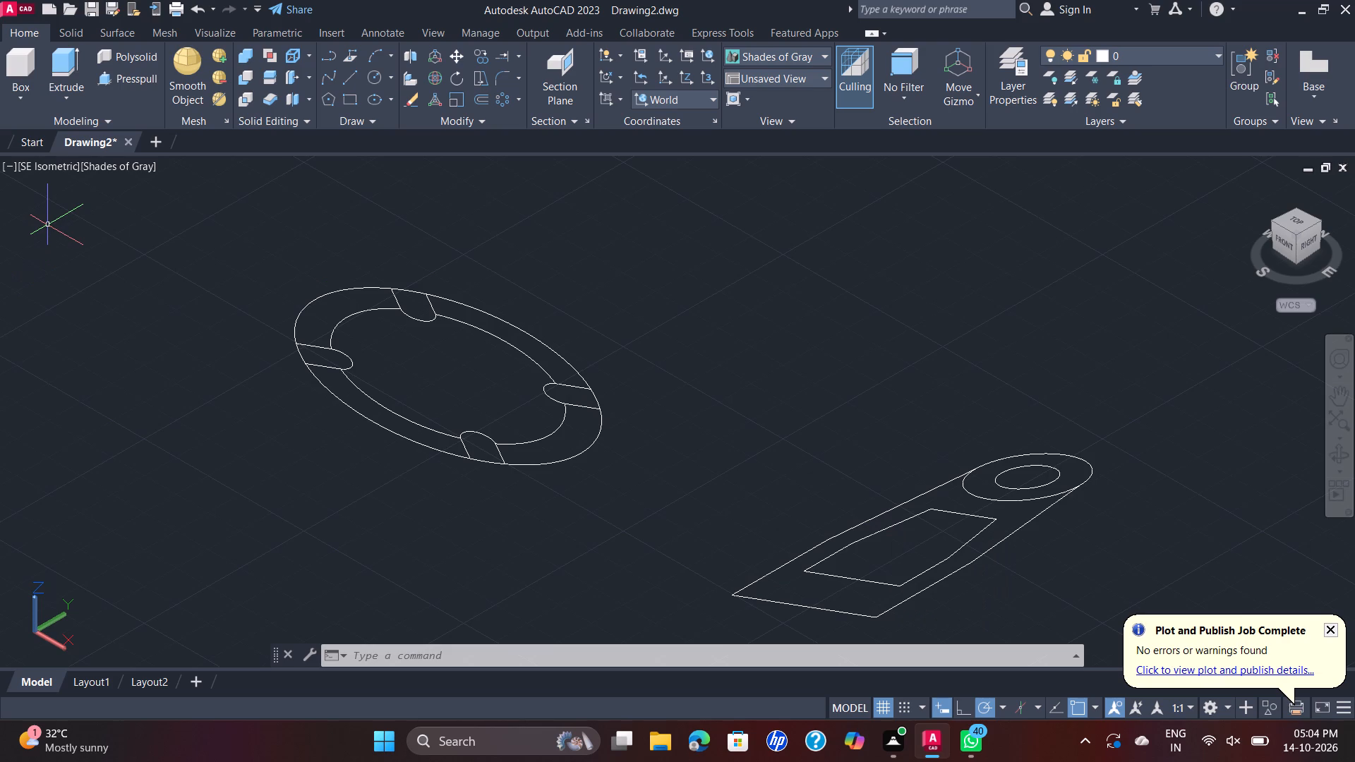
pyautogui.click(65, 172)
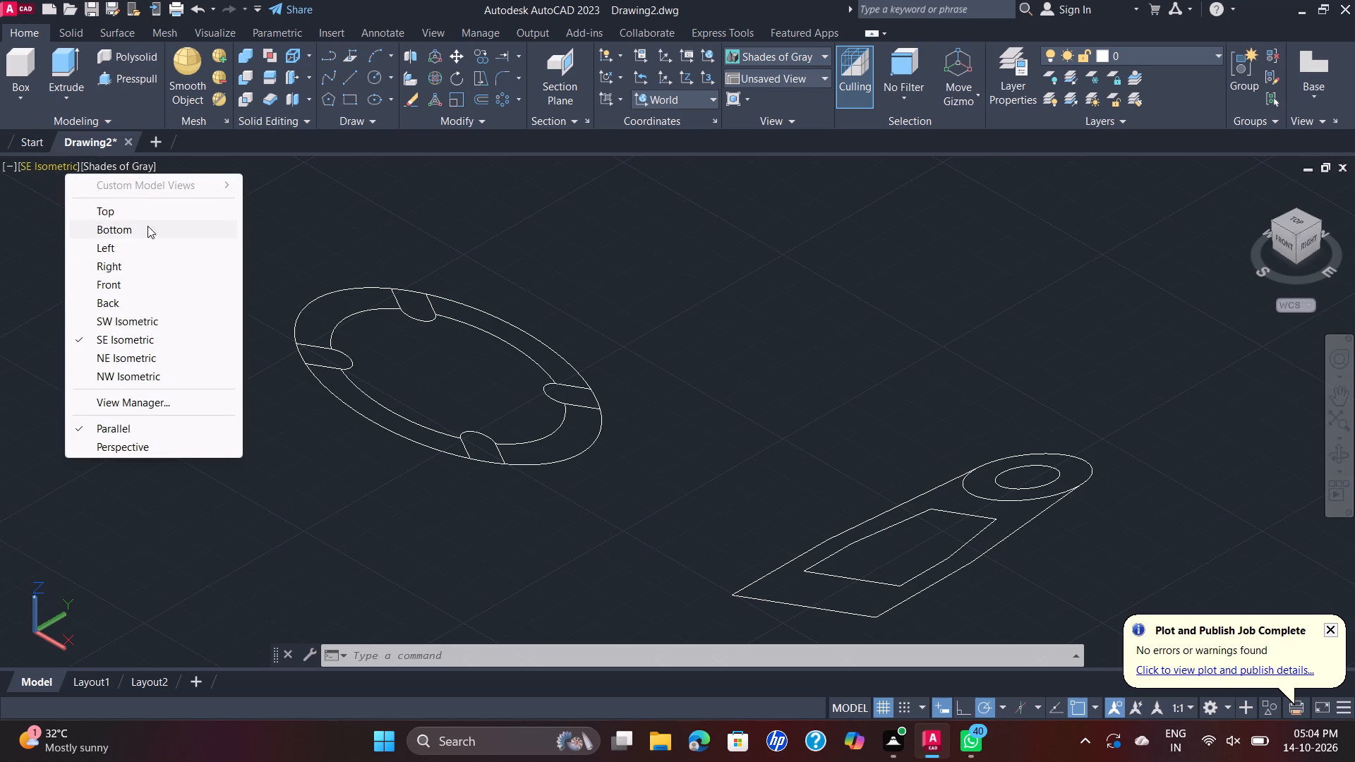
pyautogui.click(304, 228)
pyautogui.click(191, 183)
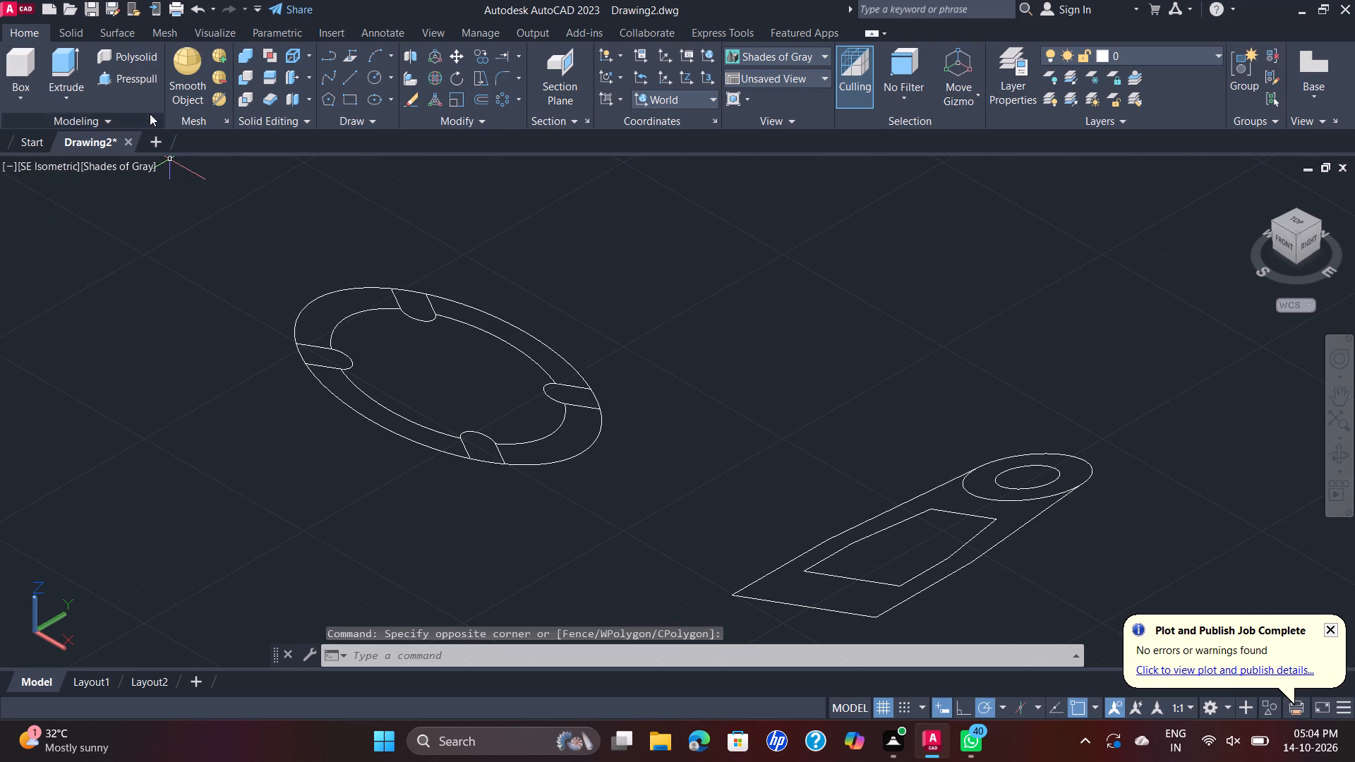
# Press-pull the tapered profile's body area around its inner opening to an extrusion height of 11.
pyautogui.click(145, 71)
pyautogui.click(150, 78)
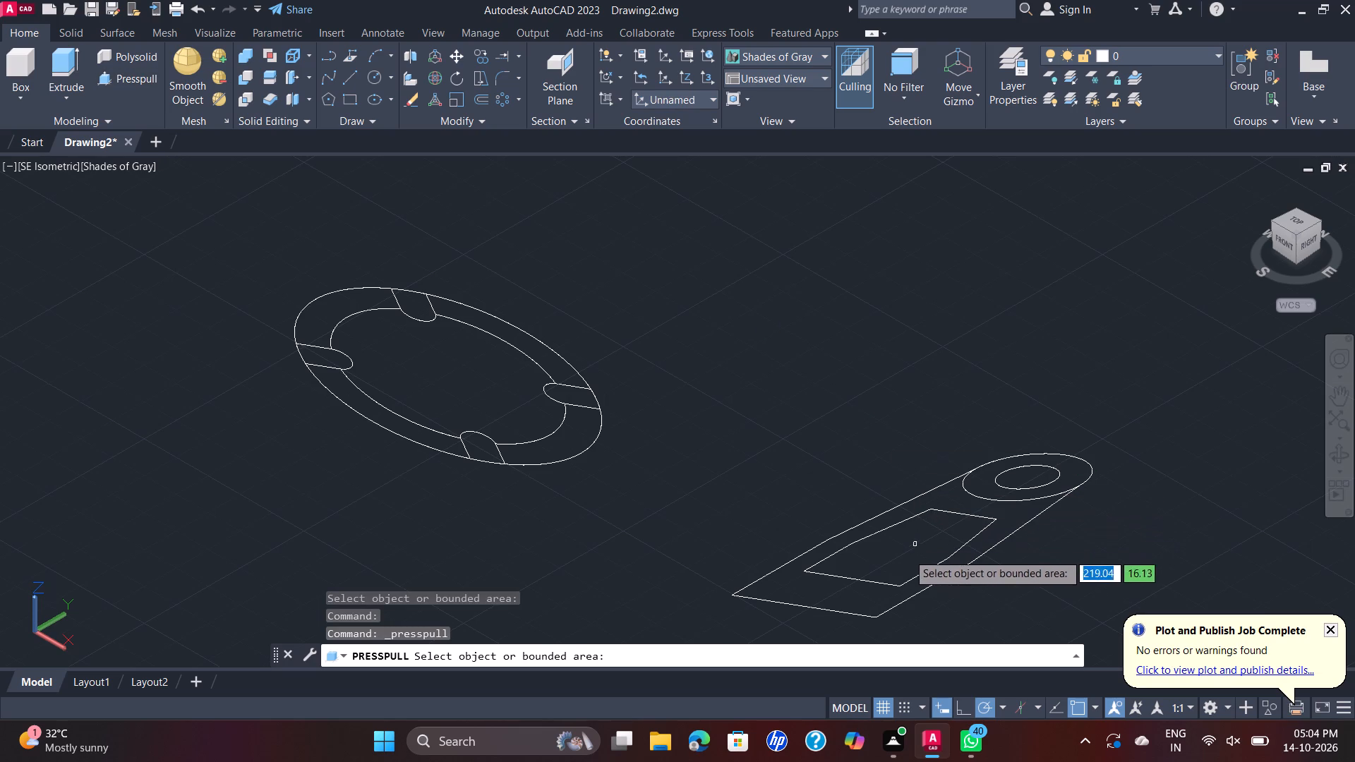
pyautogui.click(848, 599)
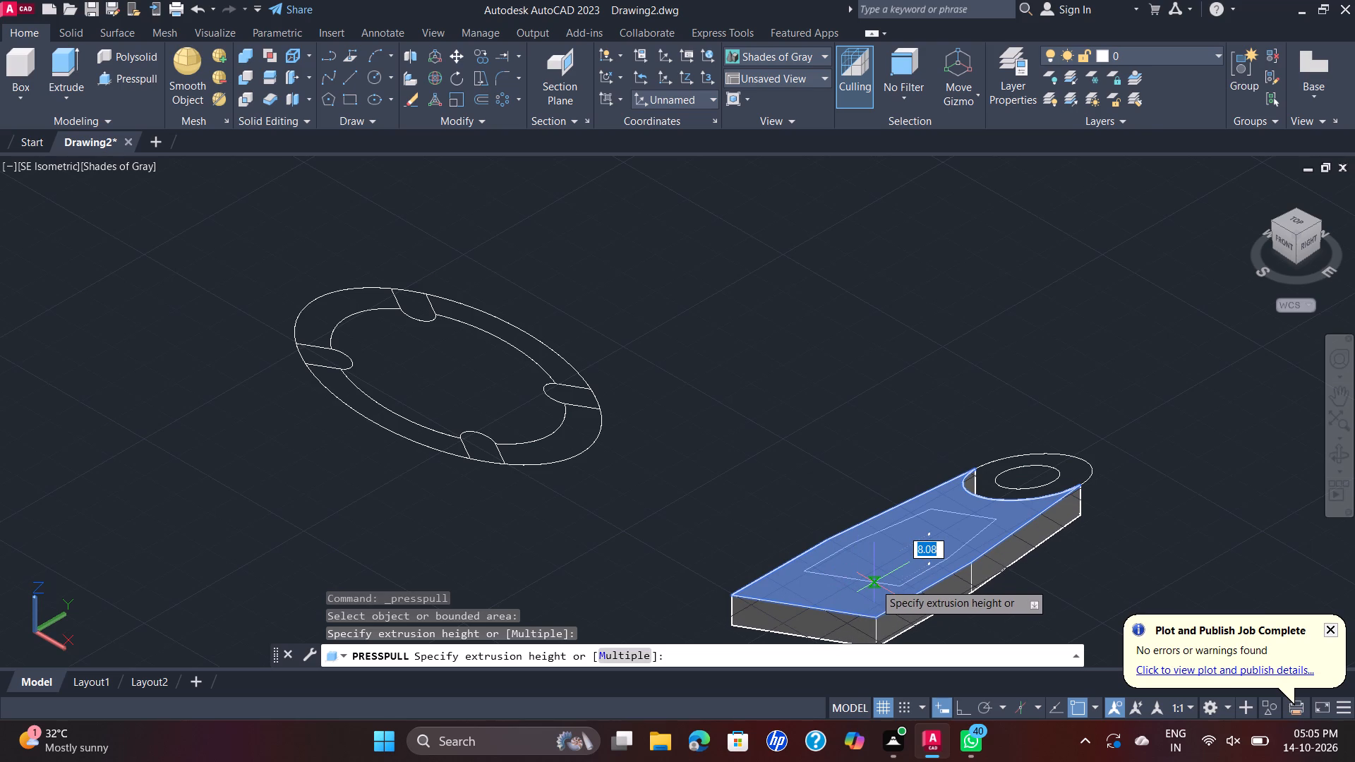
pyautogui.write('11')
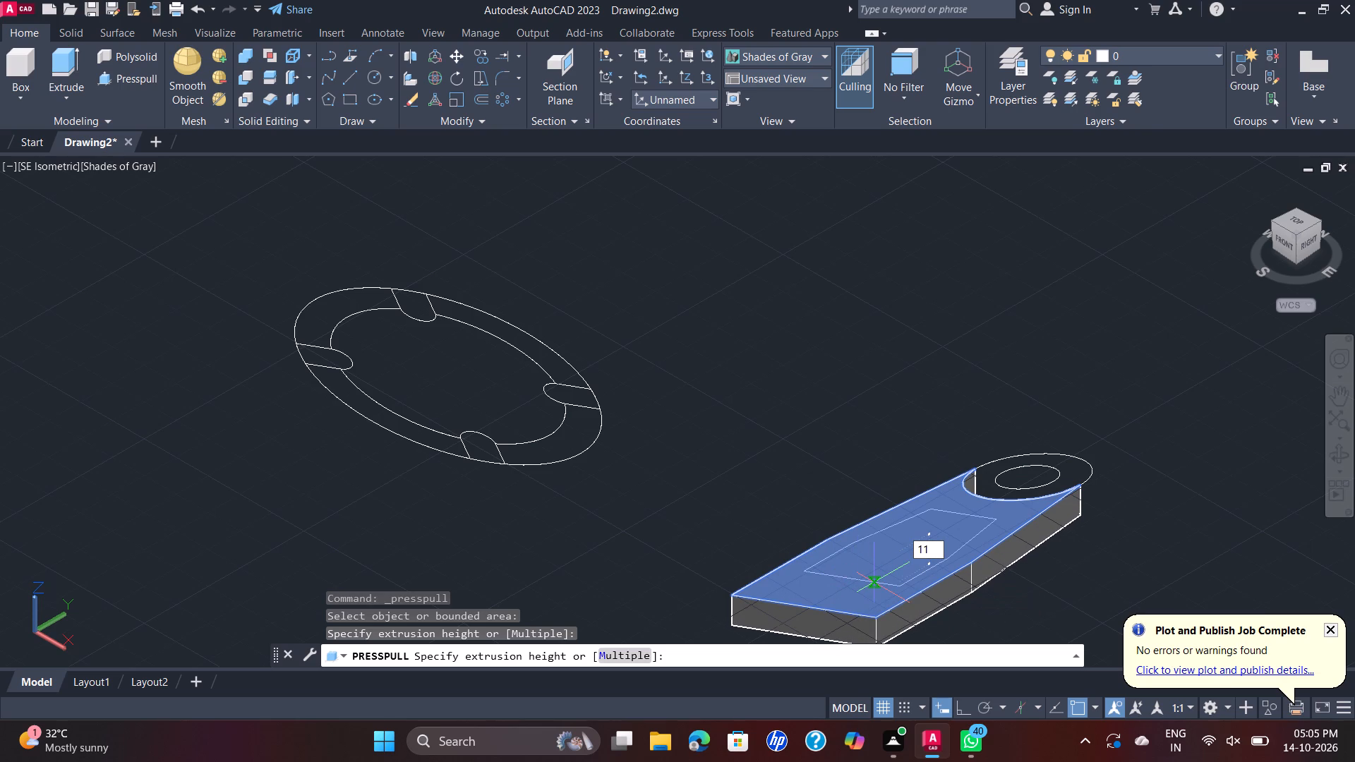
pyautogui.press('Return')
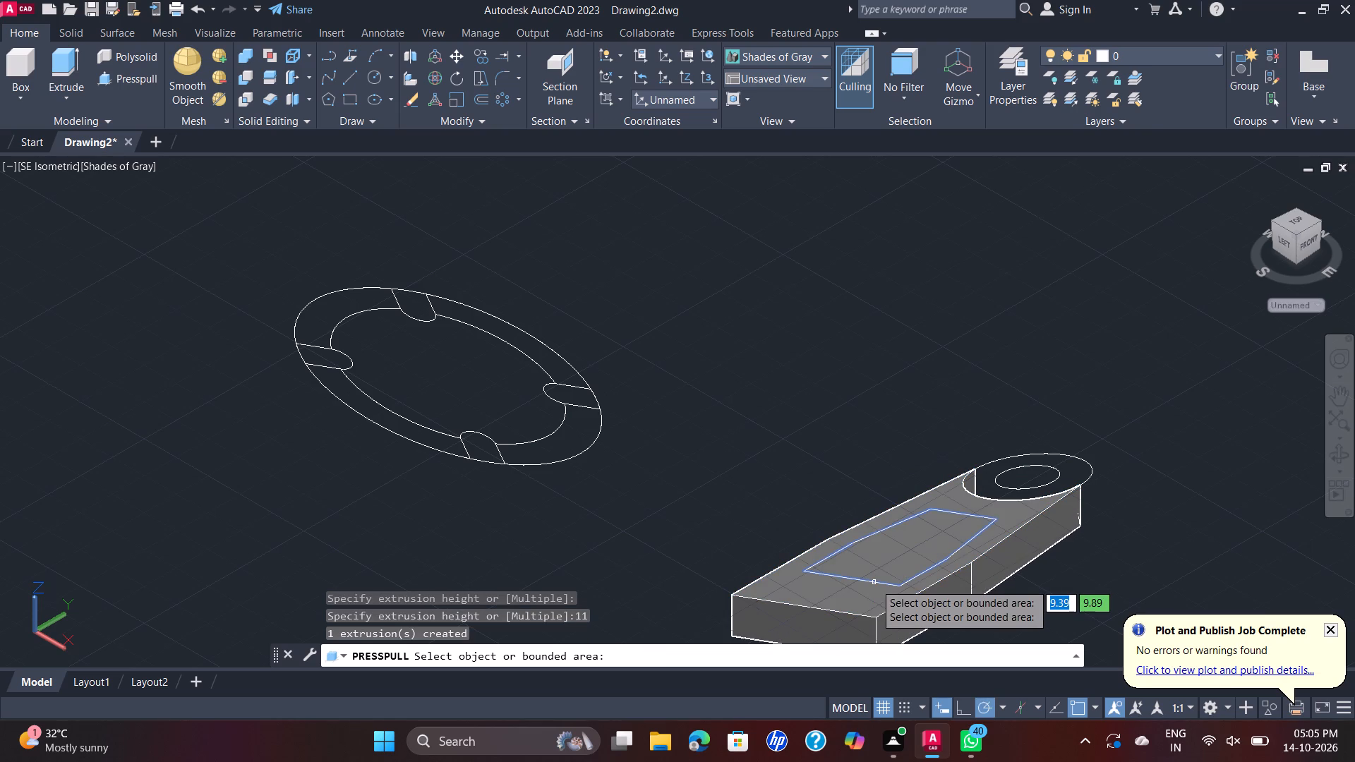
# Press-pull the tapered inner opening of the upright profile to an extrusion height of 11.
pyautogui.click(876, 583)
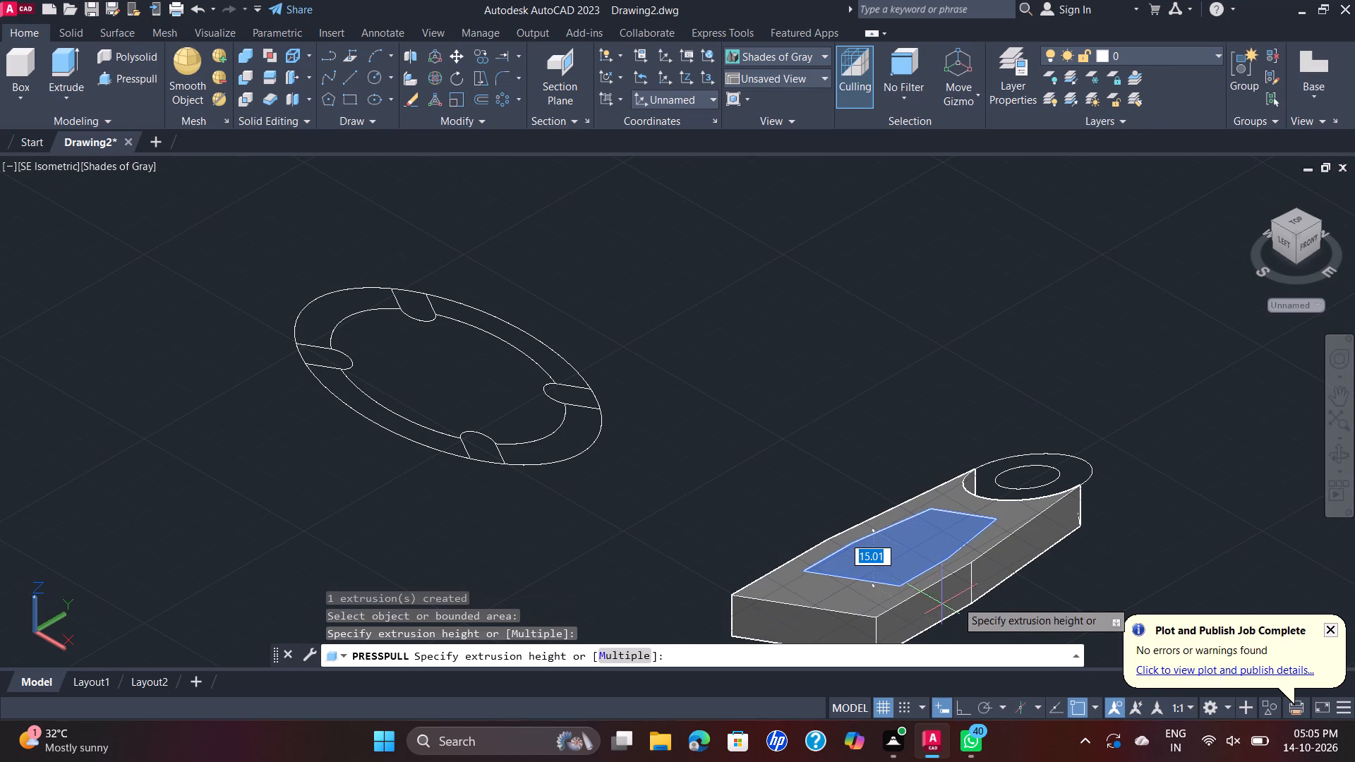
pyautogui.write('11')
pyautogui.press('Return')
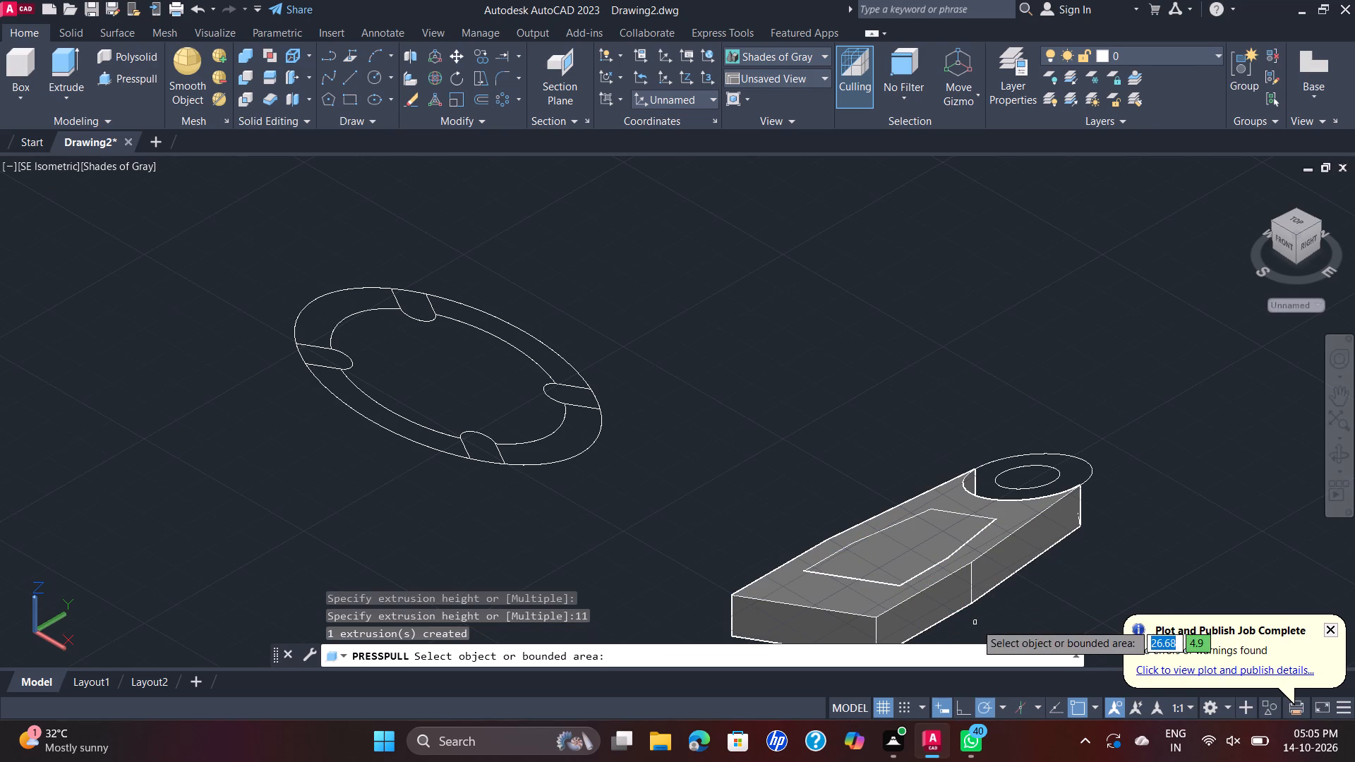
# Press-pull the tapered inner opening once more with an extrusion height of 11.
pyautogui.click(923, 555)
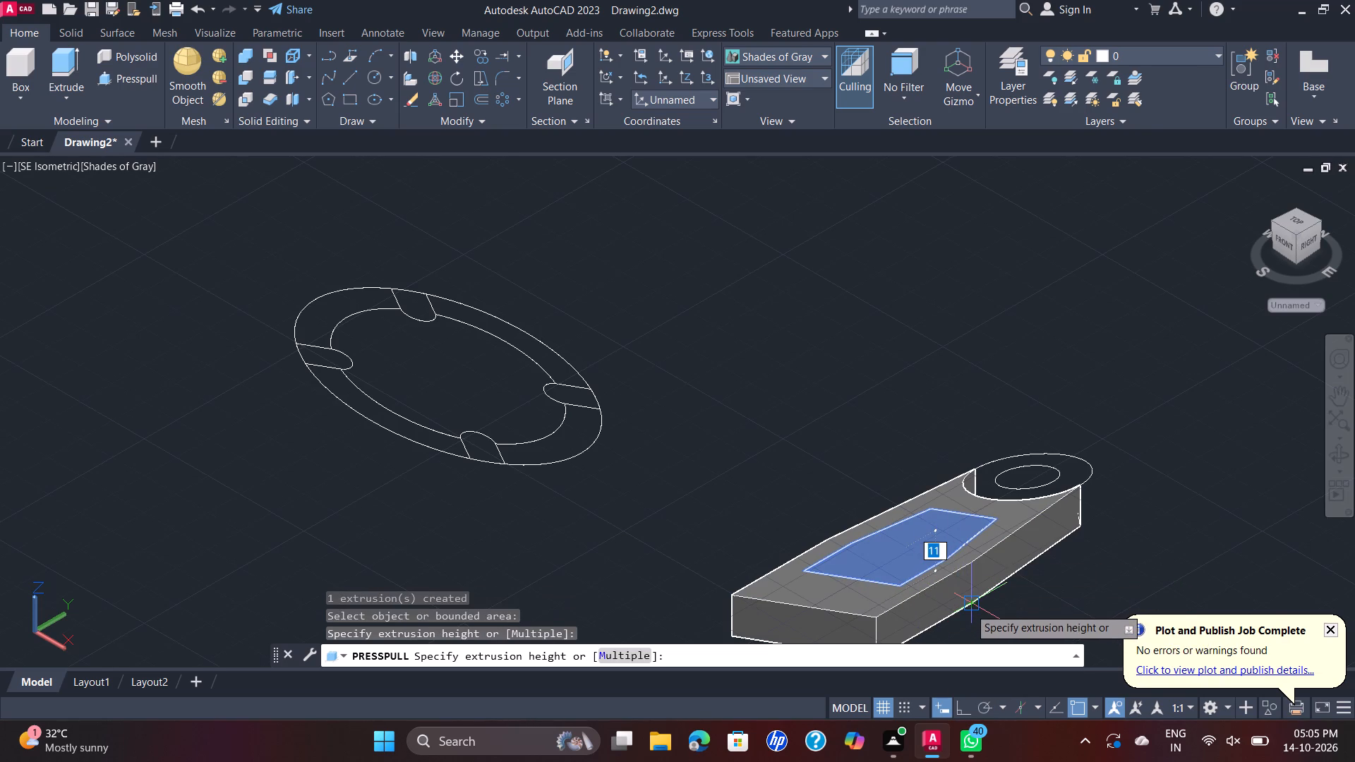
pyautogui.write('11')
pyautogui.press('Return')
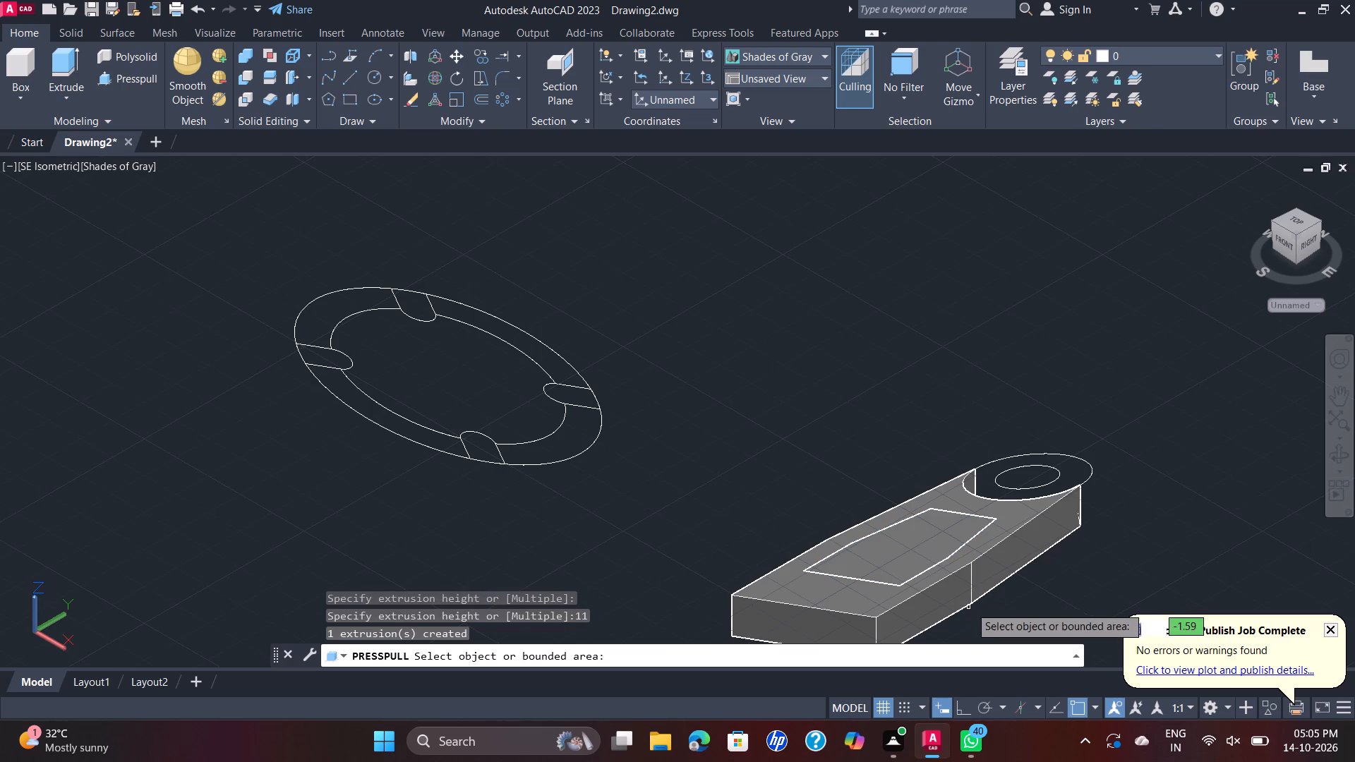
pyautogui.click(919, 559)
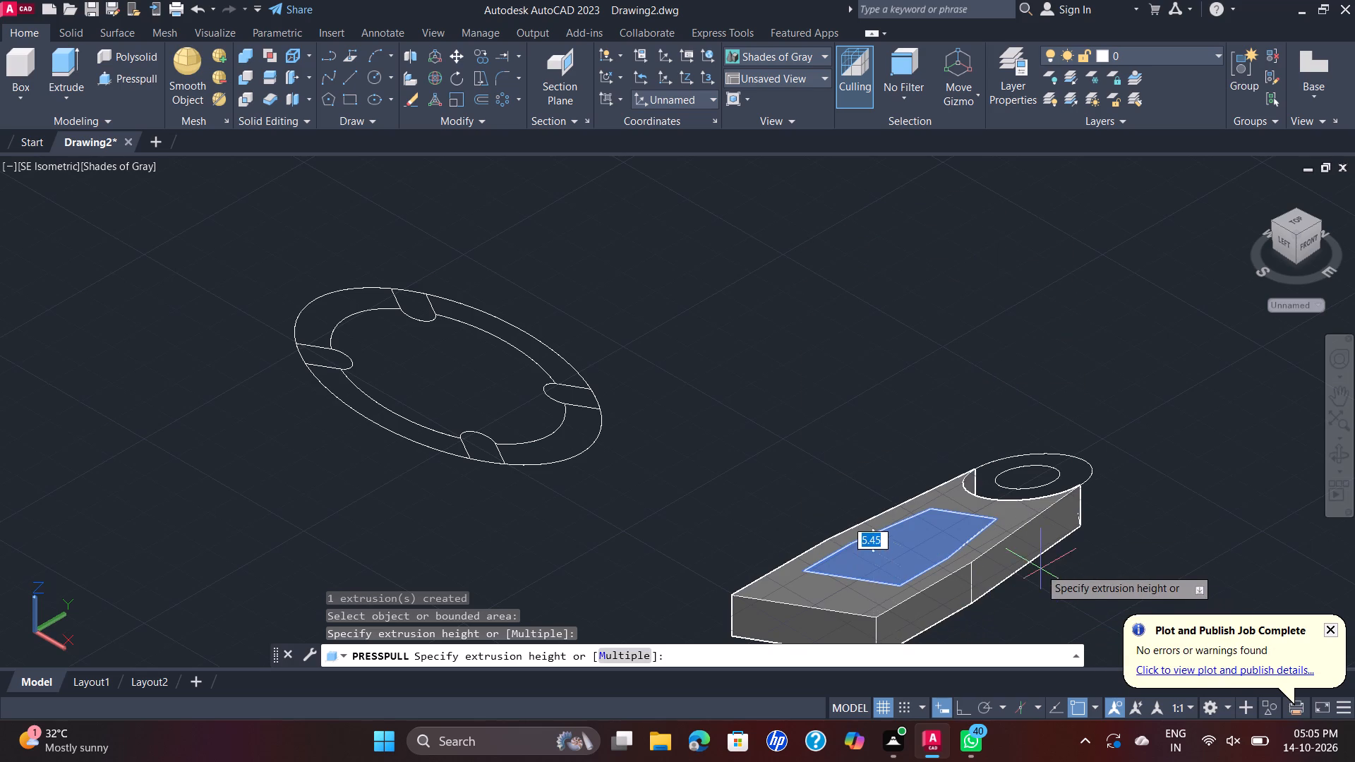
pyautogui.press('Escape')
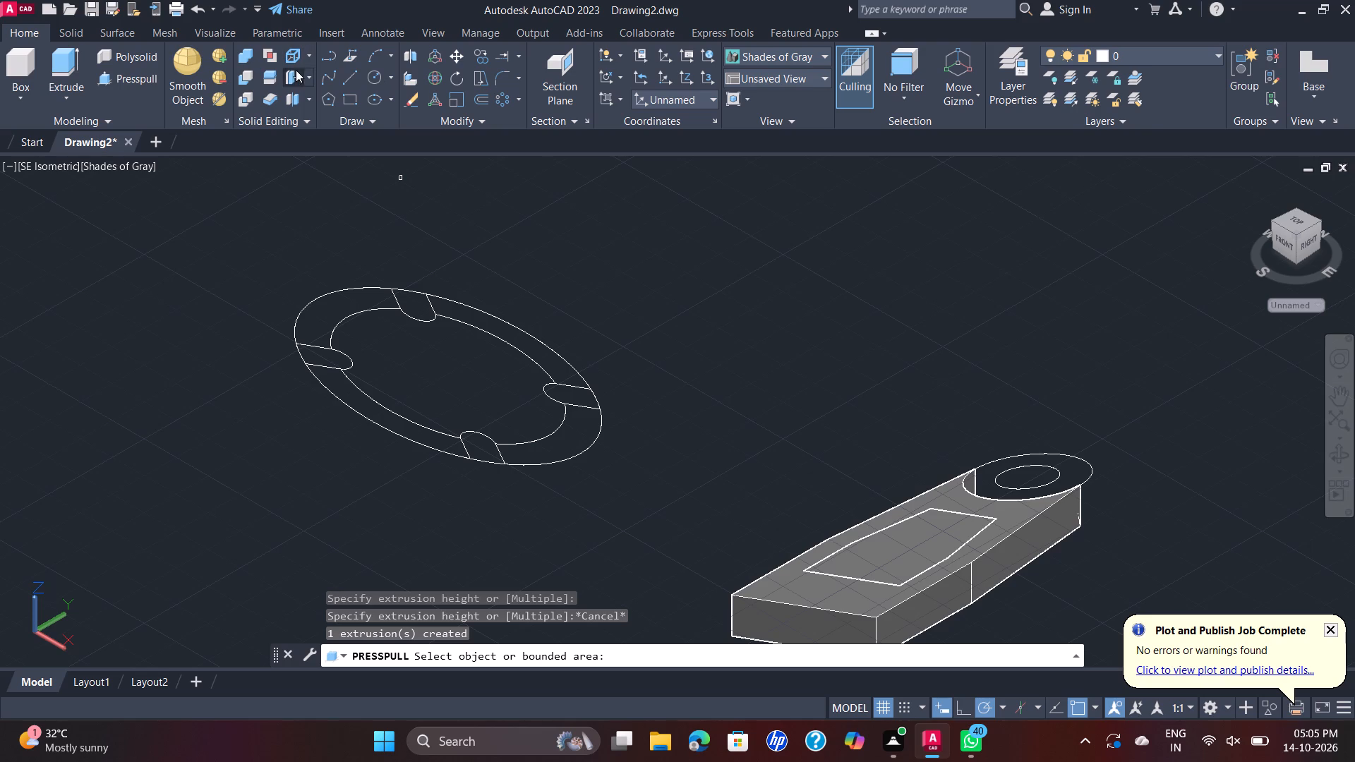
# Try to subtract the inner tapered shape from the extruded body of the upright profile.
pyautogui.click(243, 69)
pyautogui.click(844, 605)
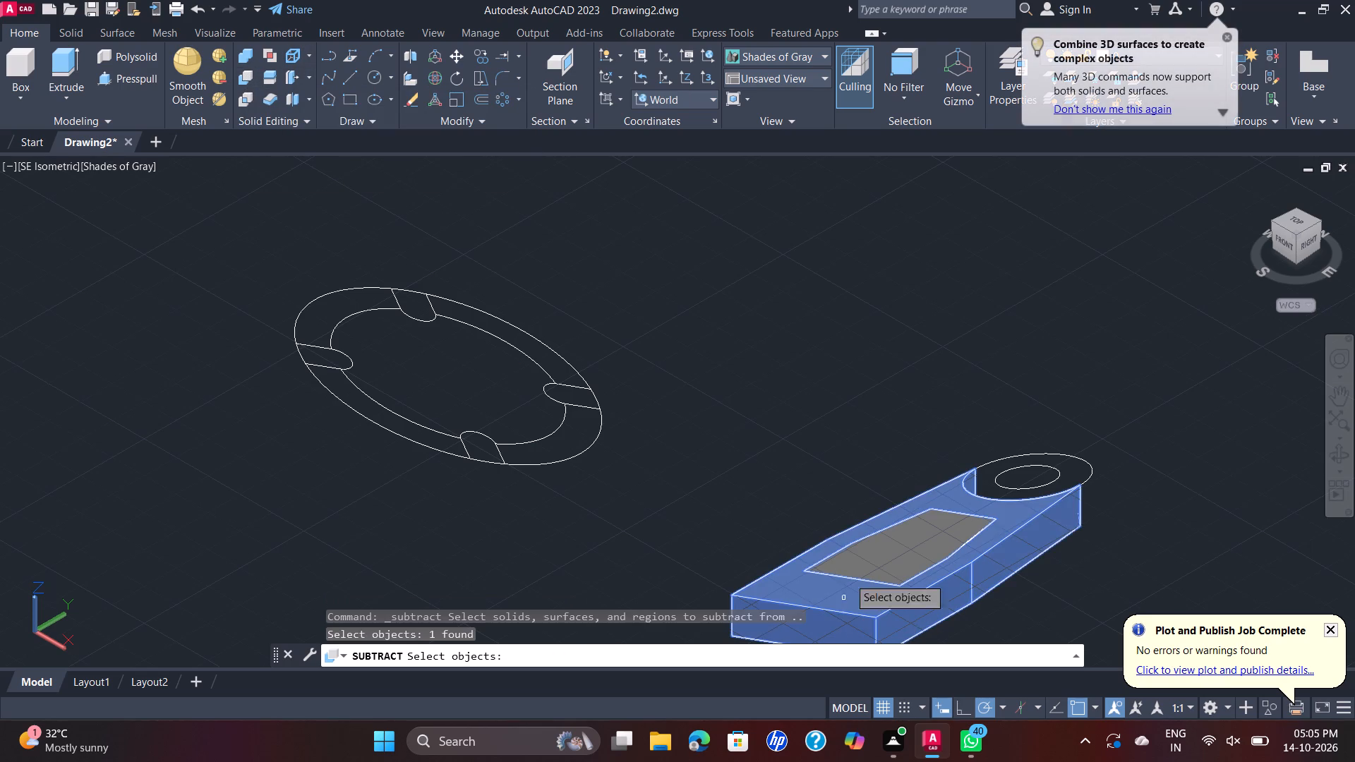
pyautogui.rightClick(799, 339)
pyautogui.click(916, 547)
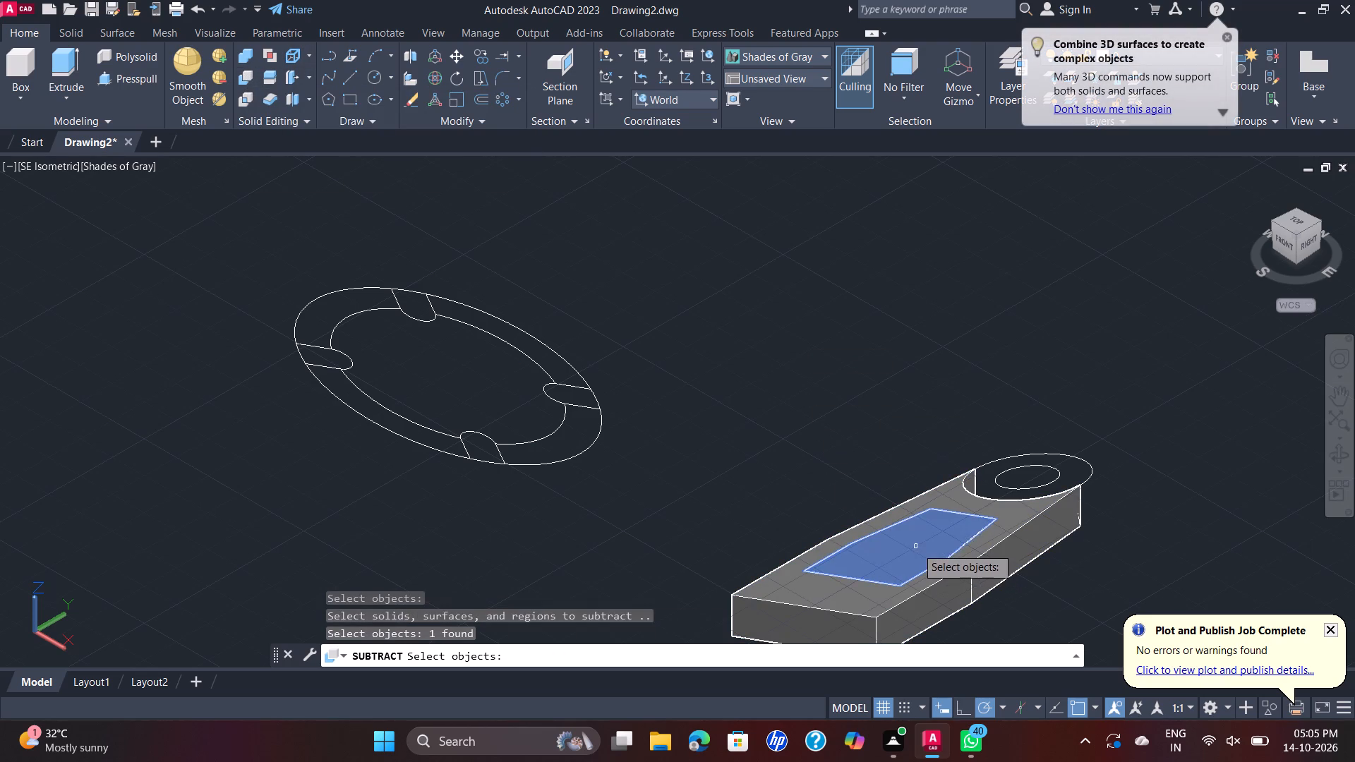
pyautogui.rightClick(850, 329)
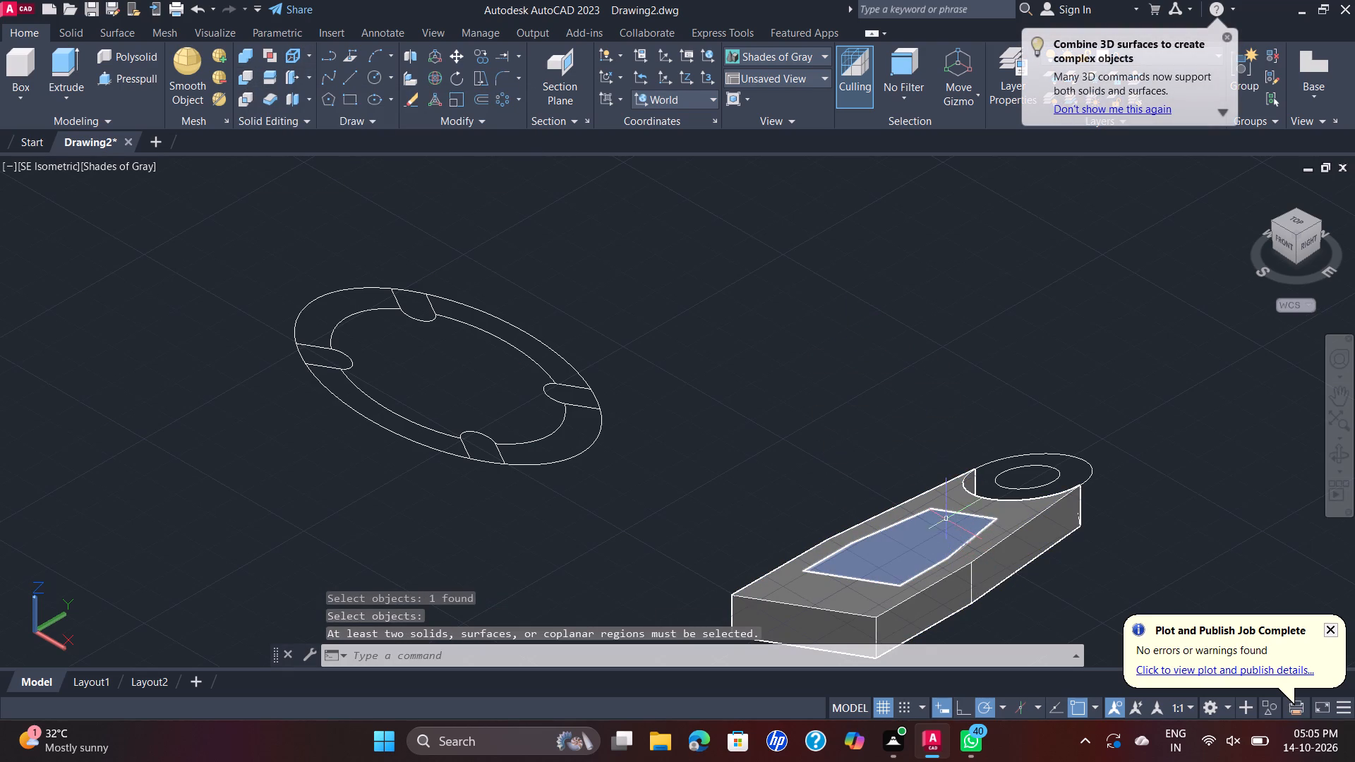
# Switch the drawing to the Top view and examine the extruded tapered profile and the slotted ring.
pyautogui.click(65, 161)
pyautogui.click(124, 212)
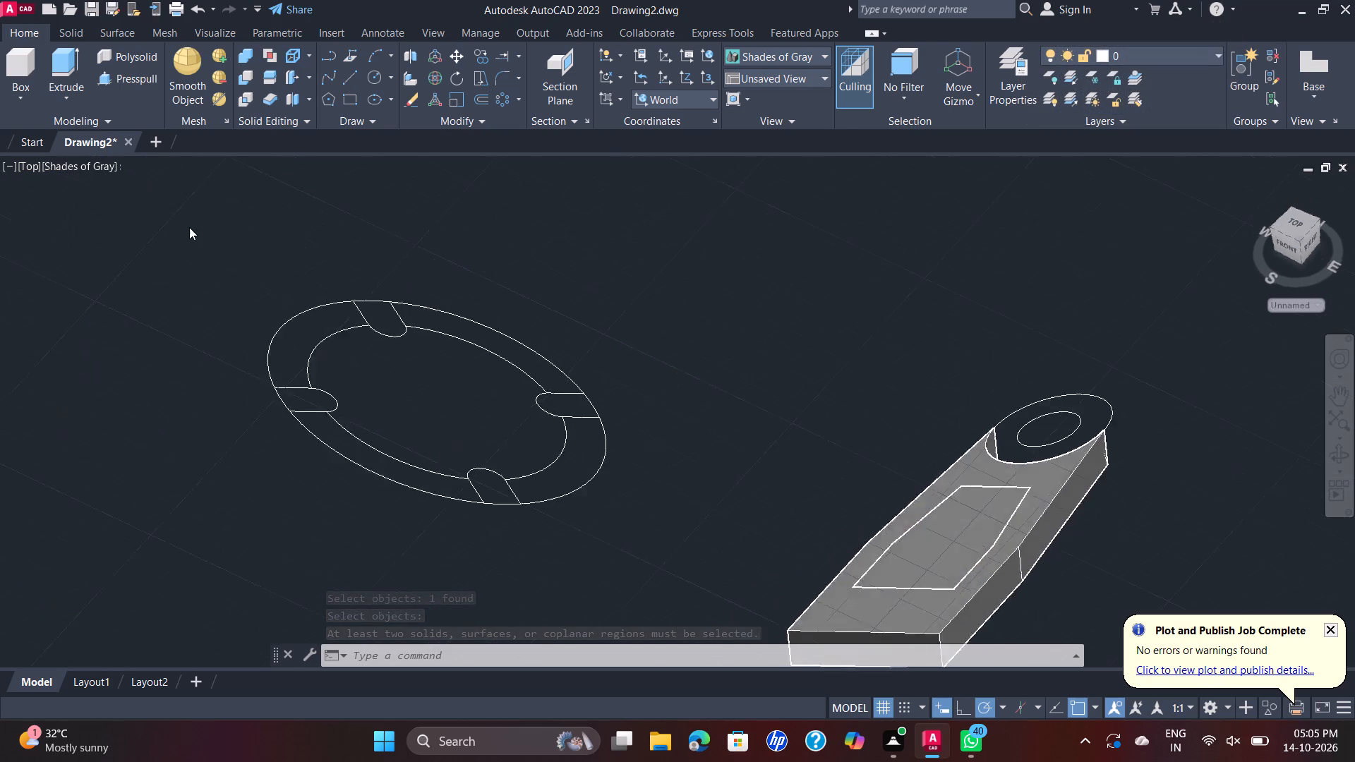
pyautogui.scroll(-1, 1080, 315)
pyautogui.scroll(2, 1083, 316)
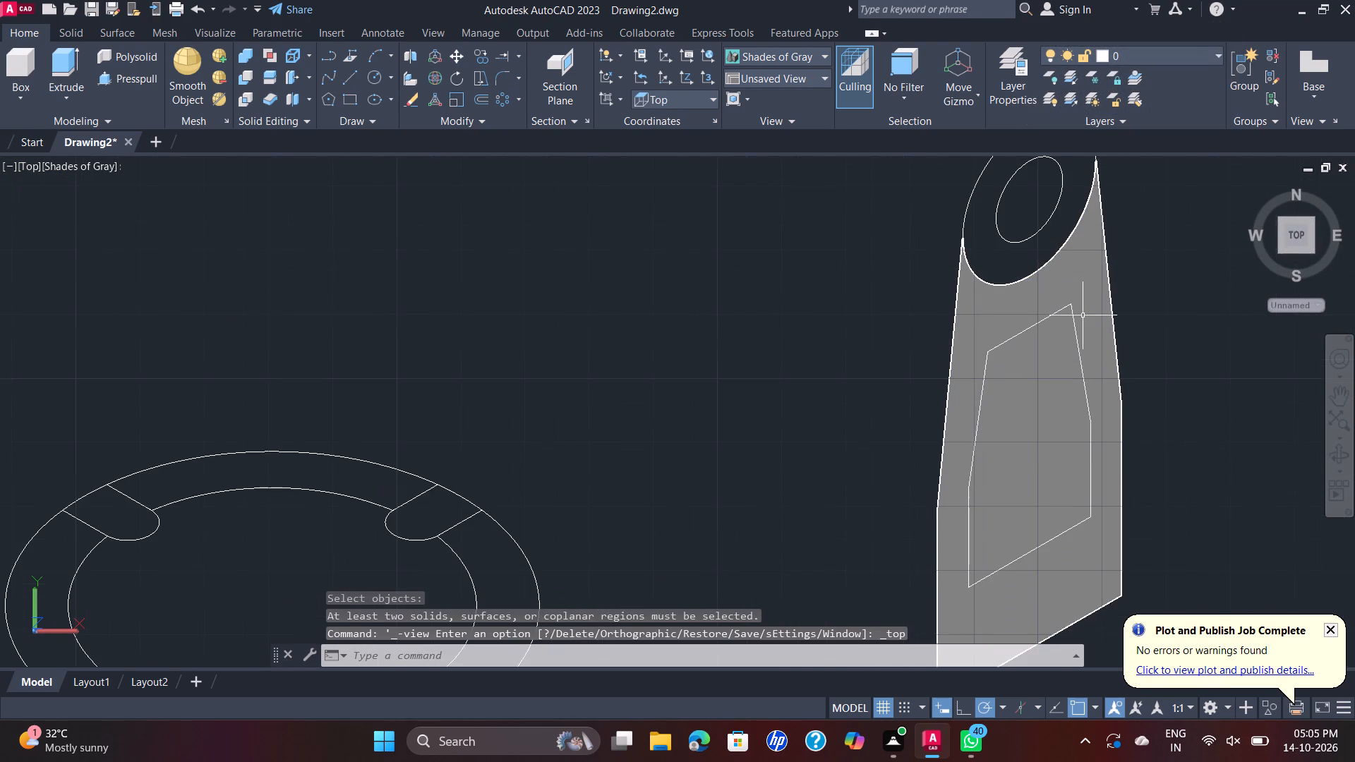
pyautogui.scroll(1, 1083, 316)
pyautogui.scroll(-2, 1083, 316)
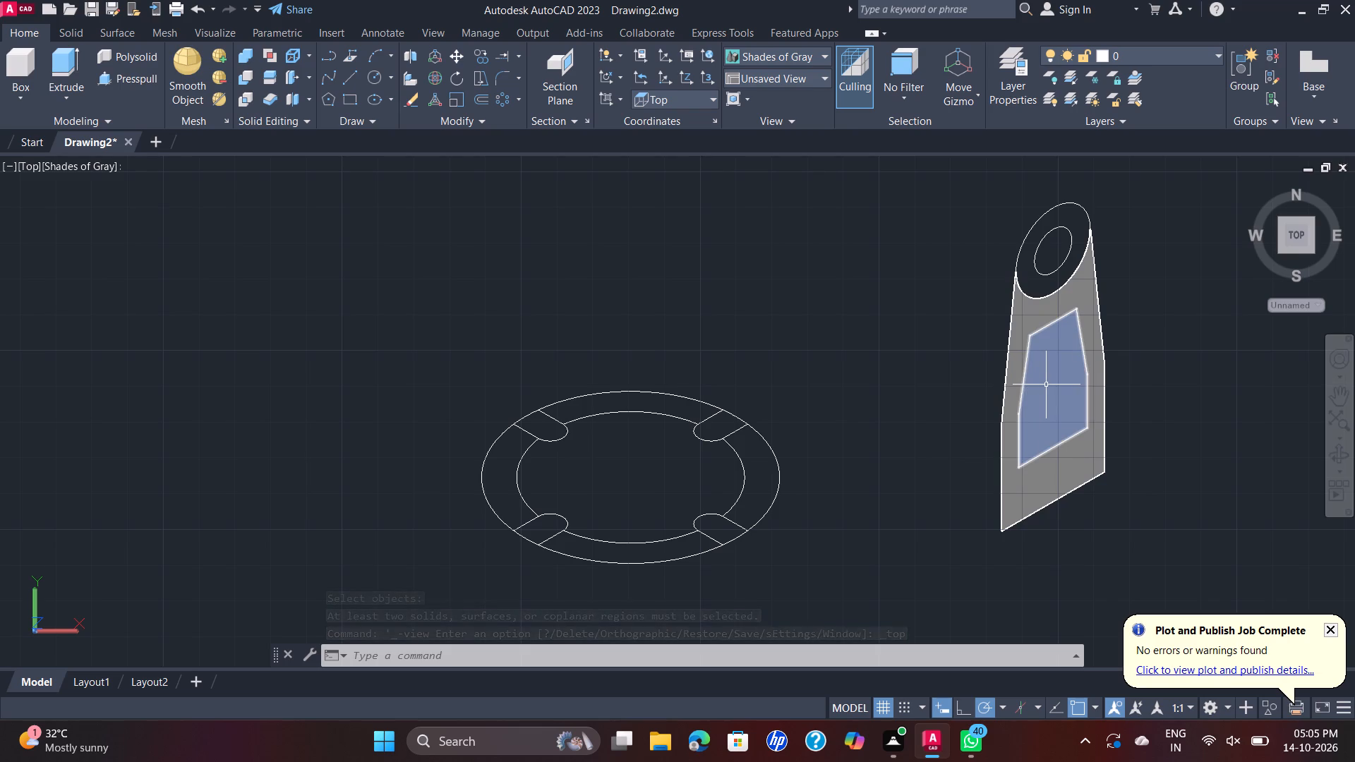
pyautogui.scroll(1, 1047, 385)
pyautogui.scroll(-1, 1047, 385)
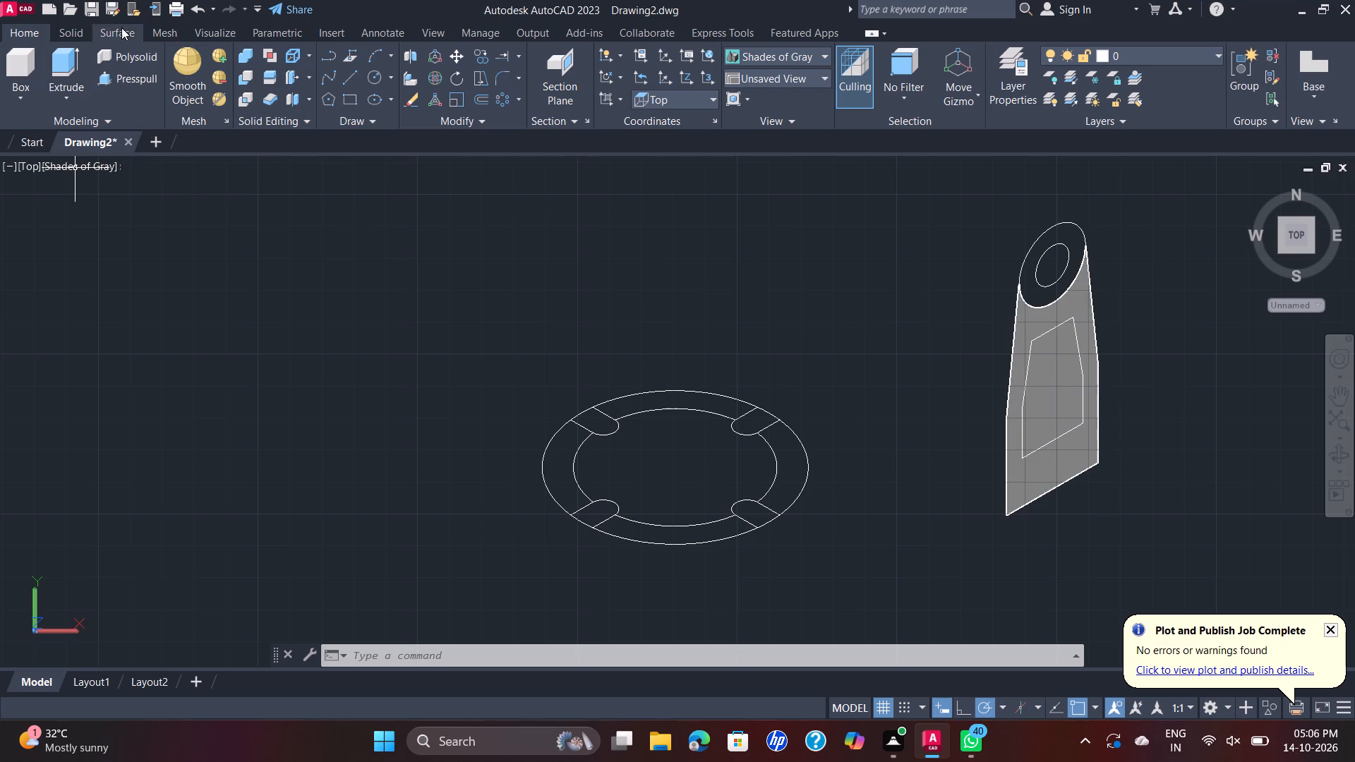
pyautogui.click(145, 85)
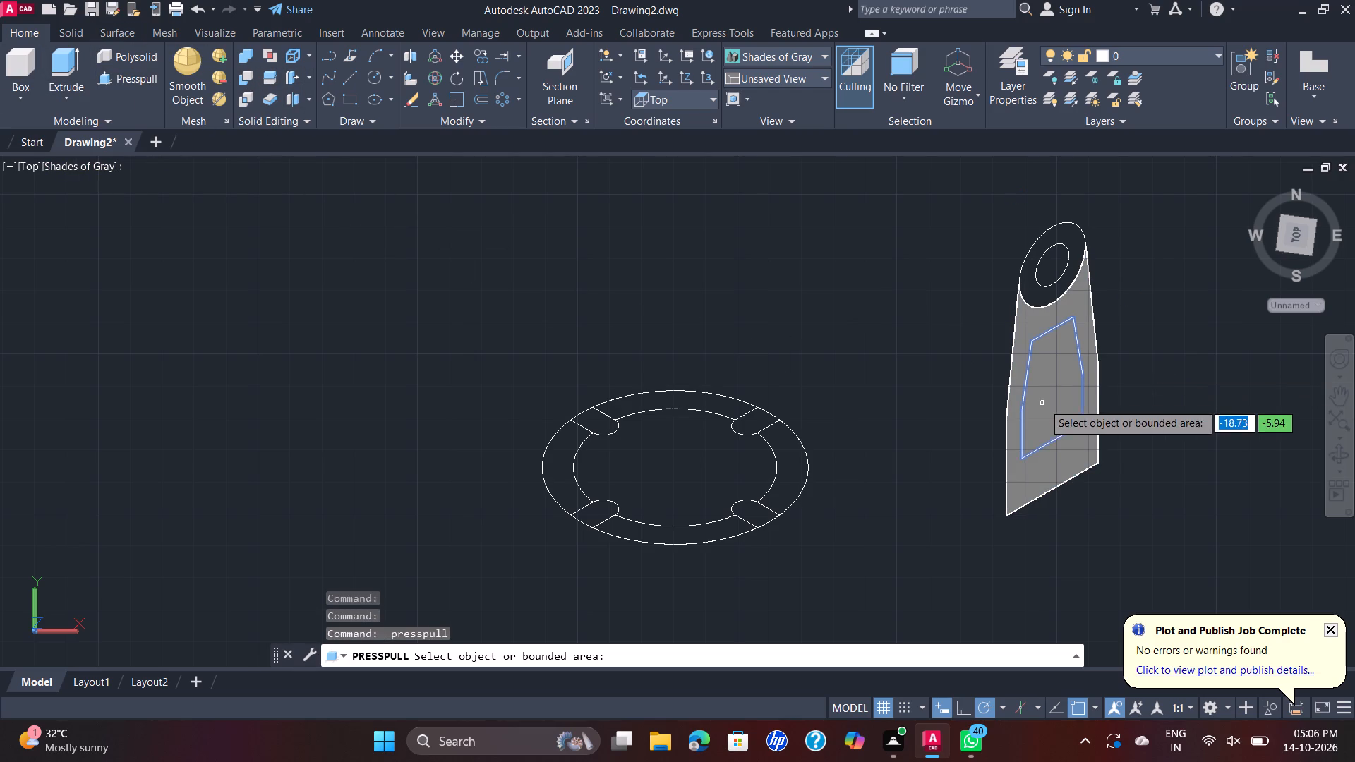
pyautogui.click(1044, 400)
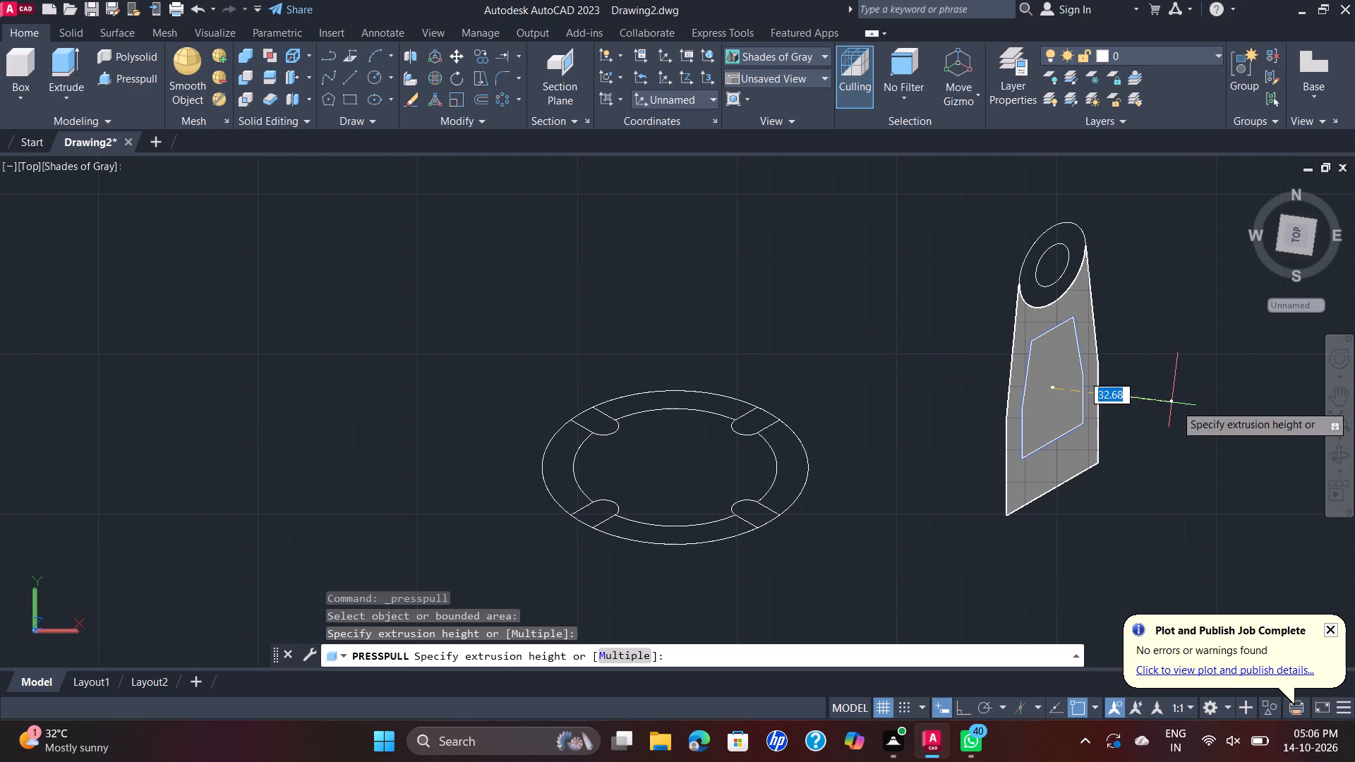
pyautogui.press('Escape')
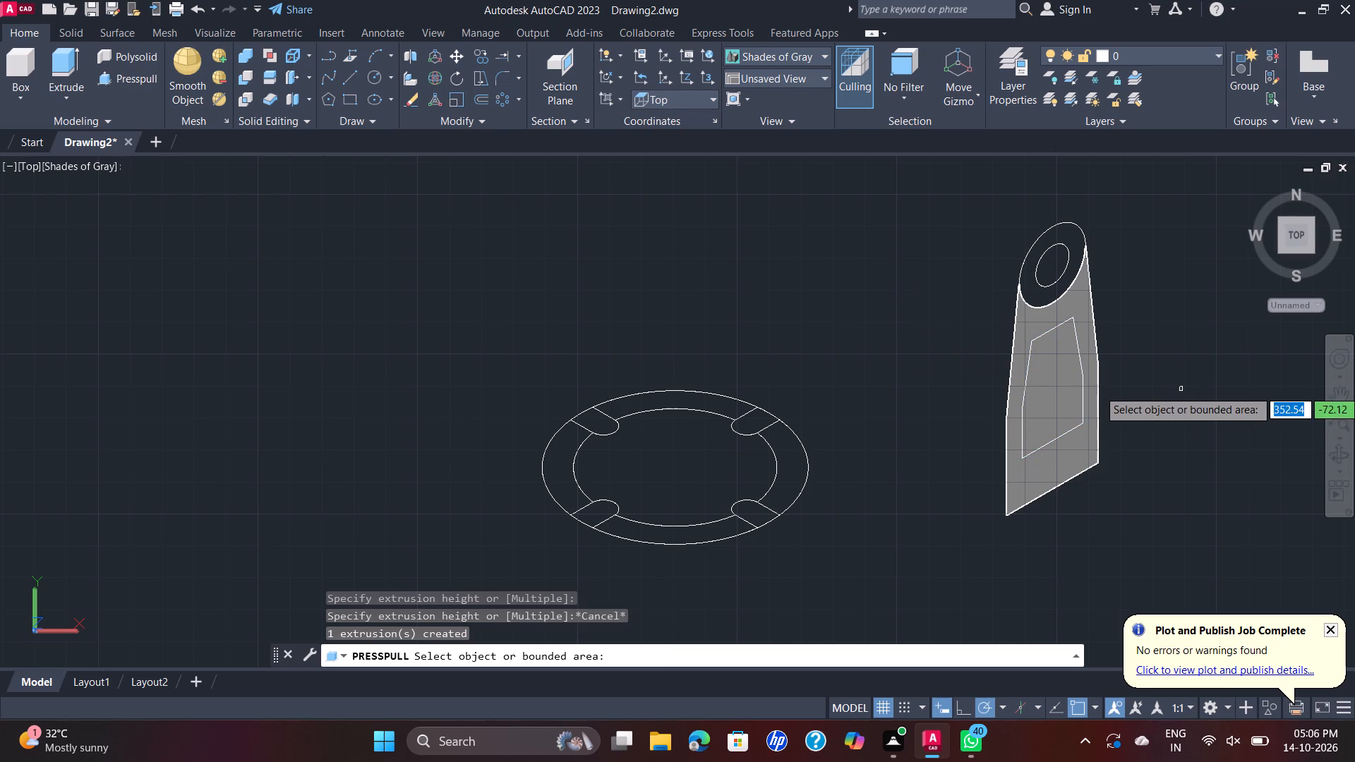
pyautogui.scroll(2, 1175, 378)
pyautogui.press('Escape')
# Set the viewport's visual style to 2D Wireframe.
pyautogui.scroll(-3, 1170, 371)
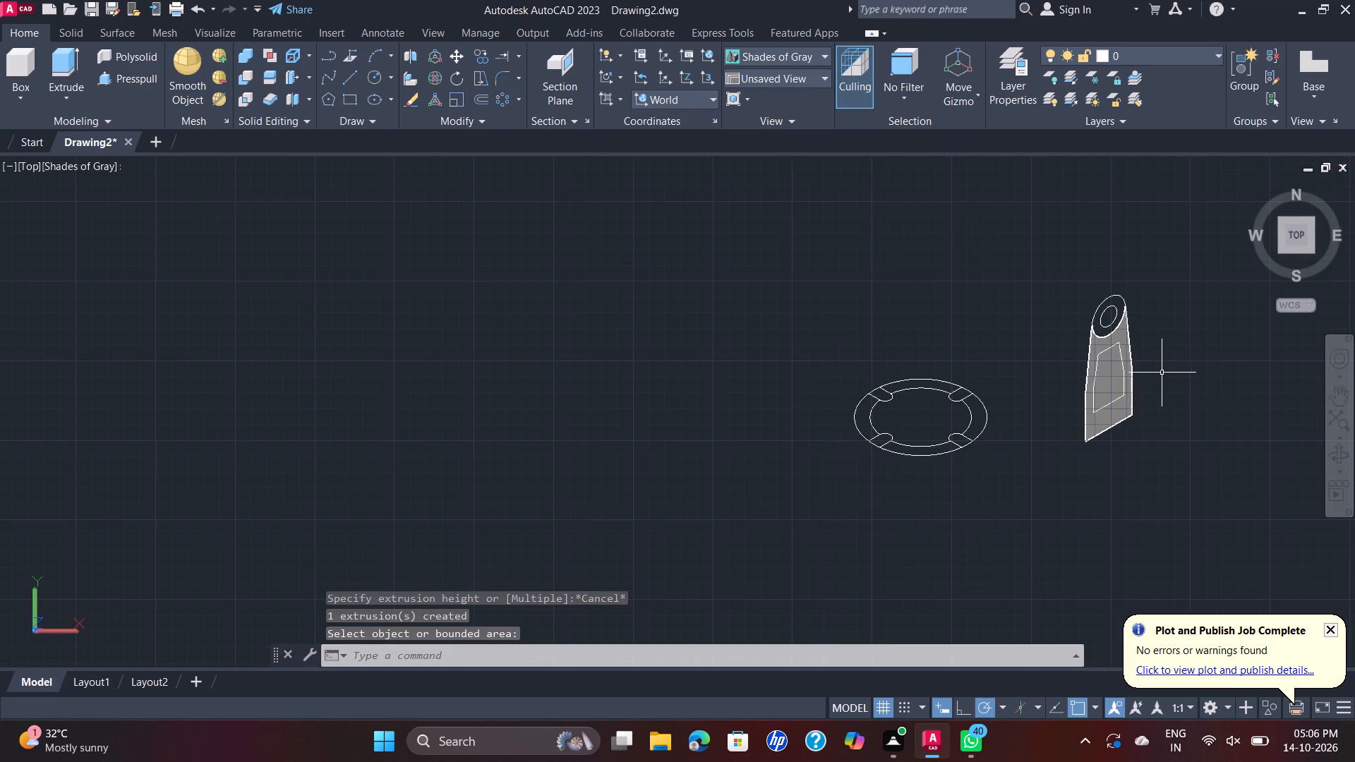
pyautogui.scroll(2, 1161, 372)
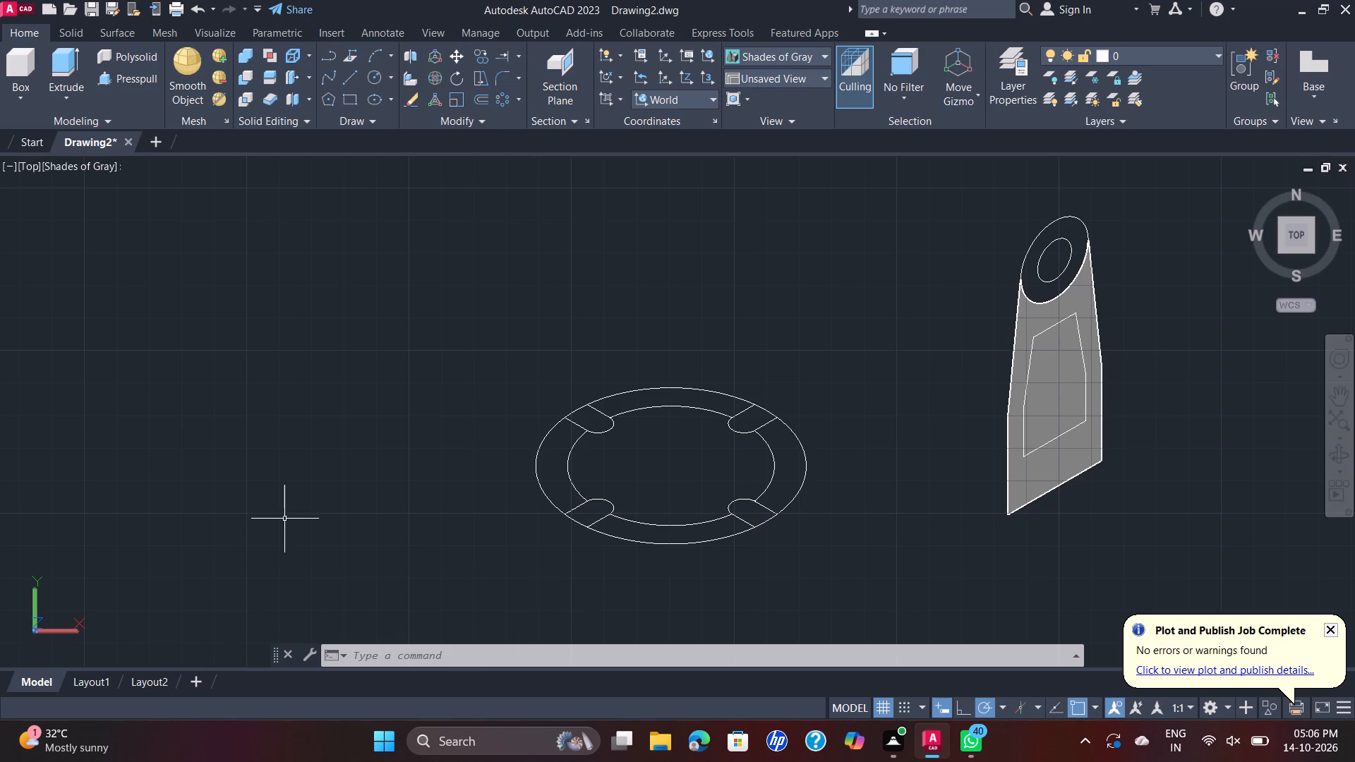
pyautogui.click(95, 173)
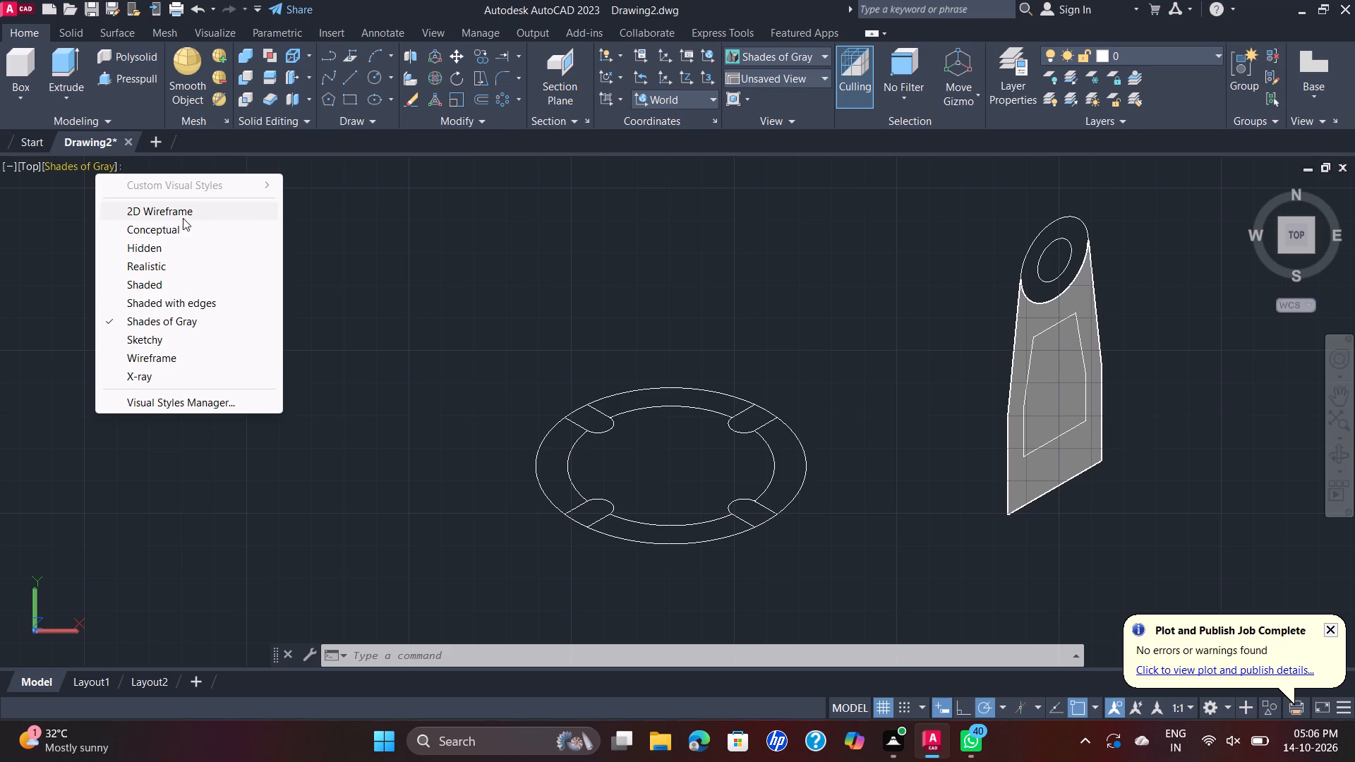
pyautogui.click(179, 214)
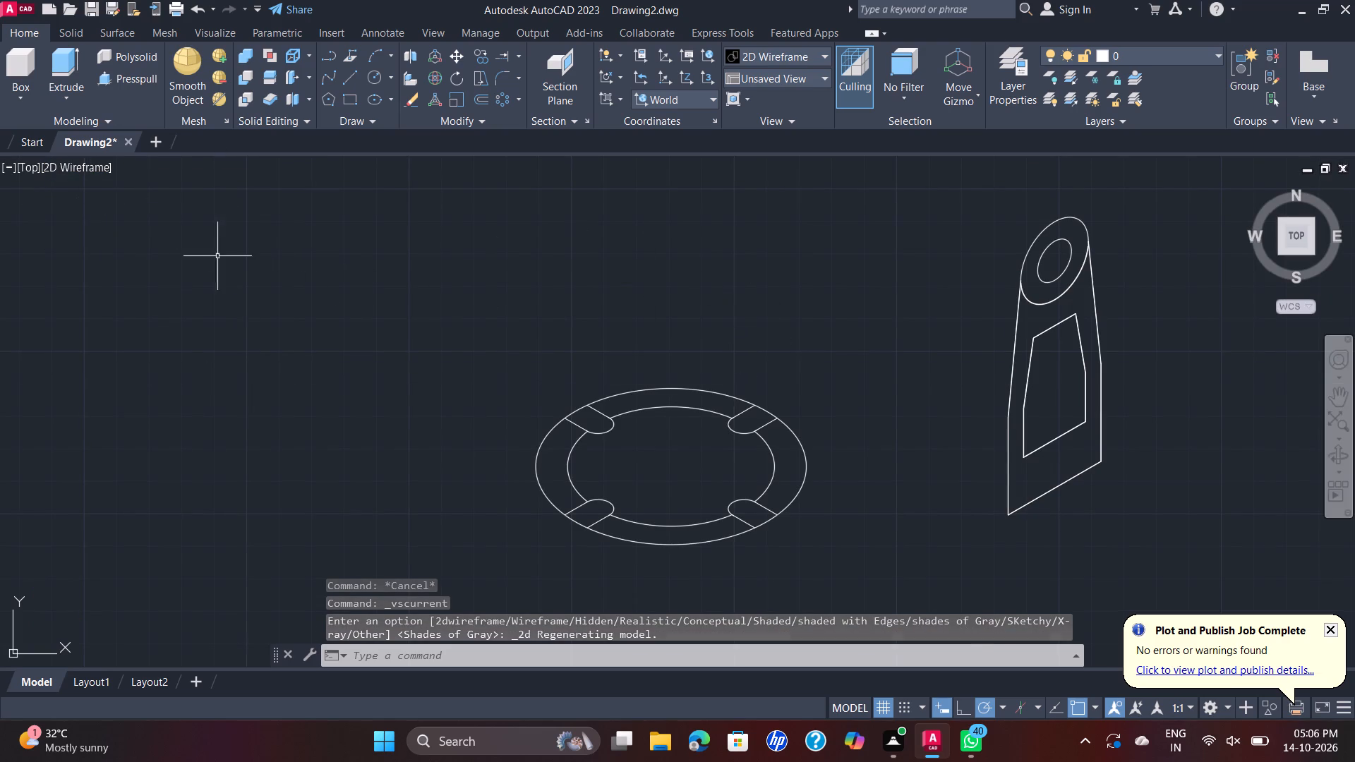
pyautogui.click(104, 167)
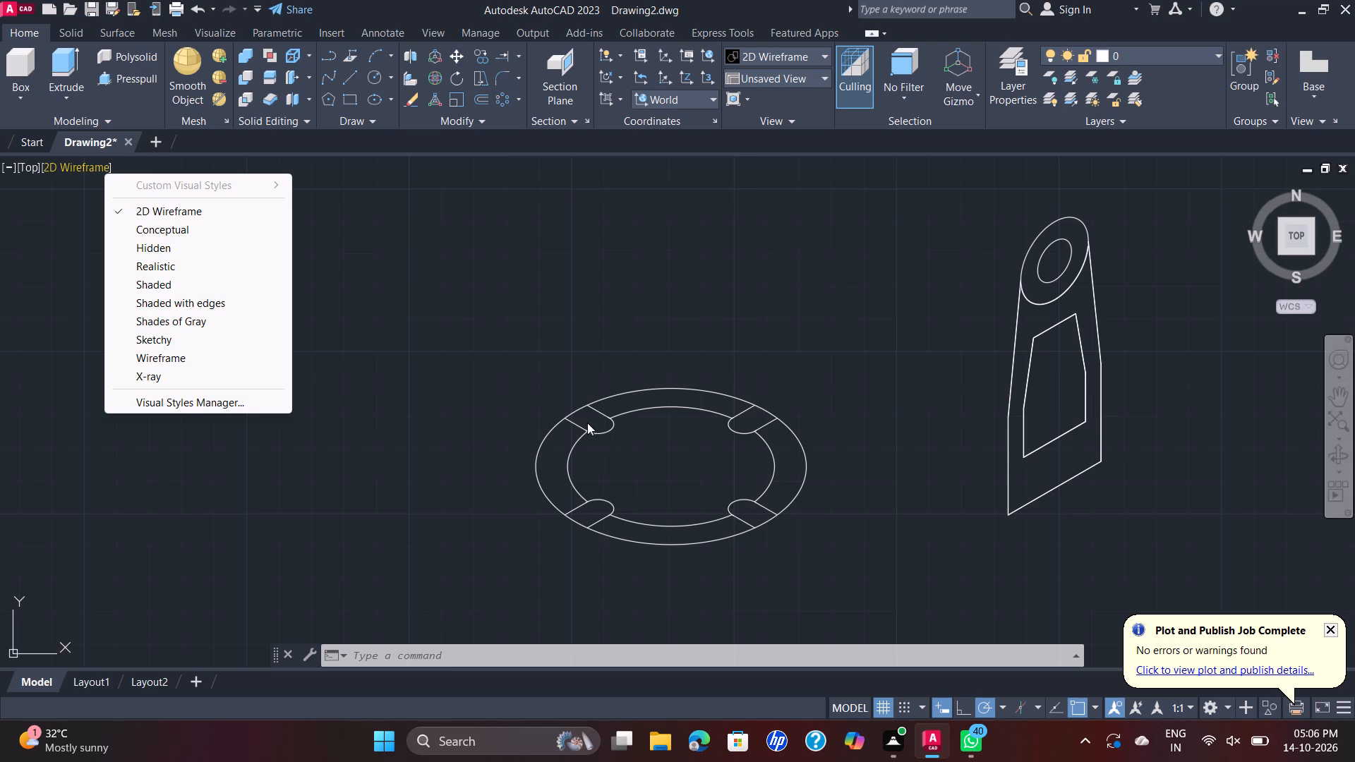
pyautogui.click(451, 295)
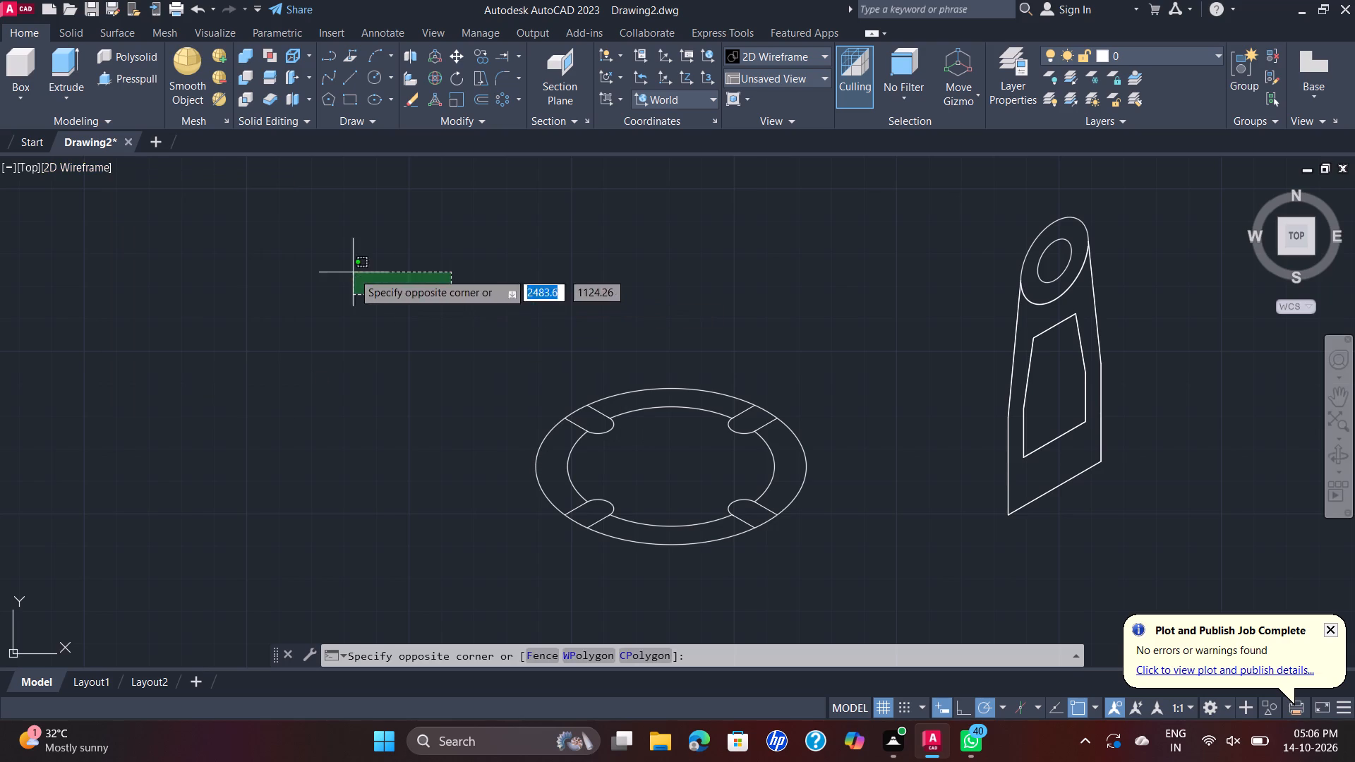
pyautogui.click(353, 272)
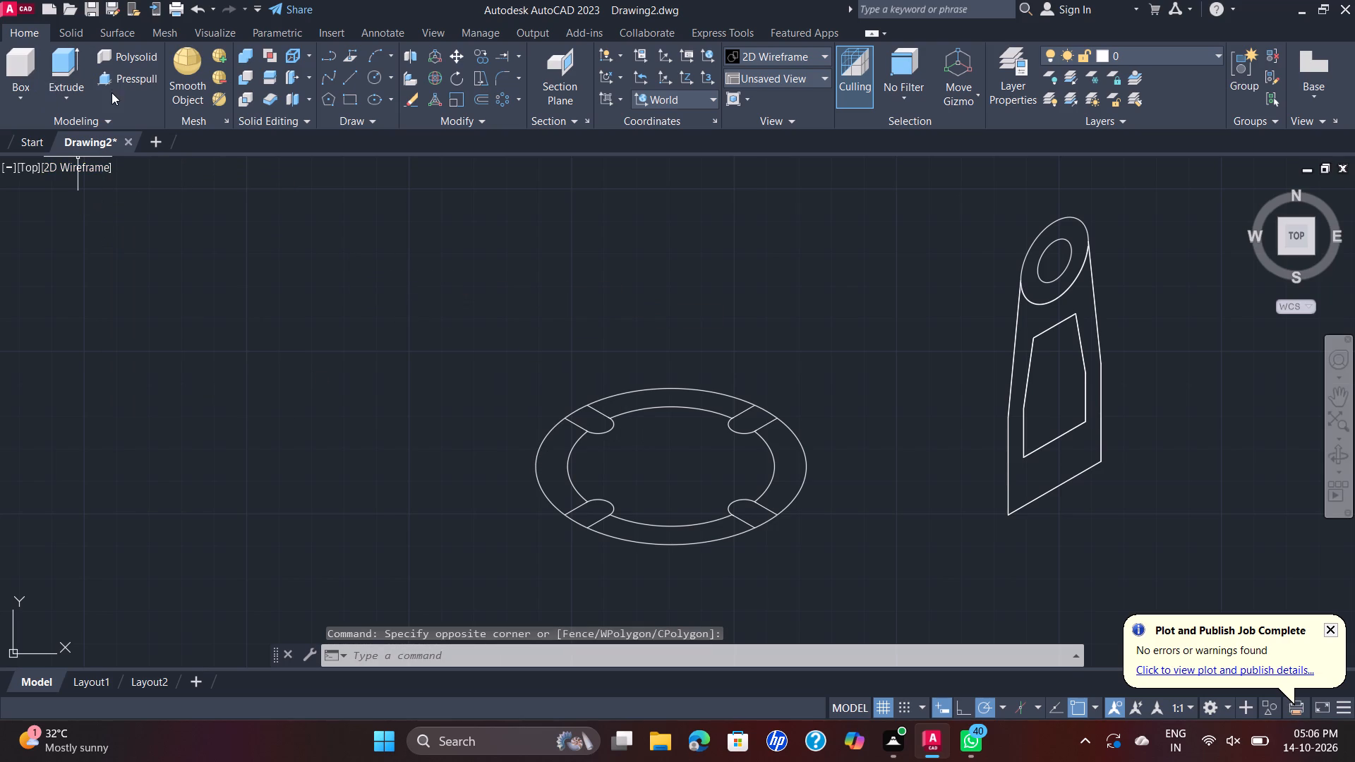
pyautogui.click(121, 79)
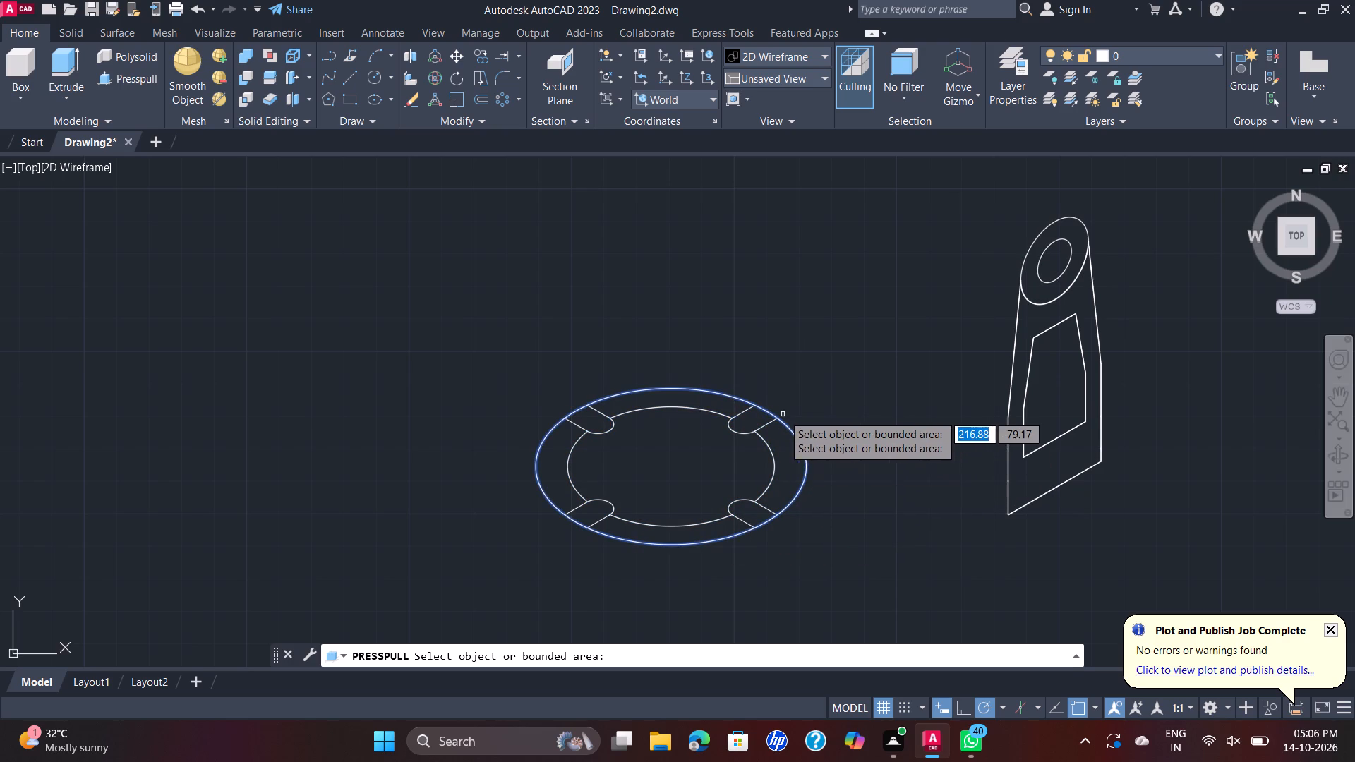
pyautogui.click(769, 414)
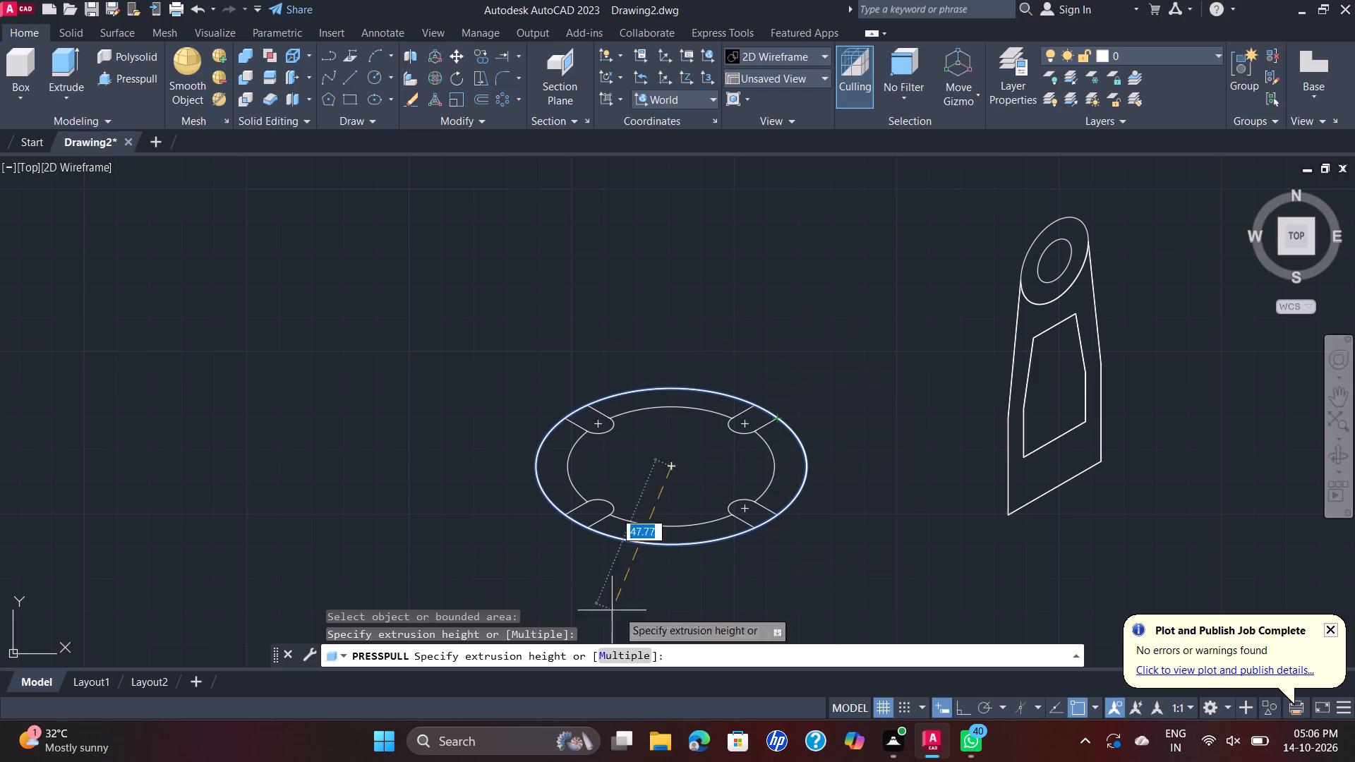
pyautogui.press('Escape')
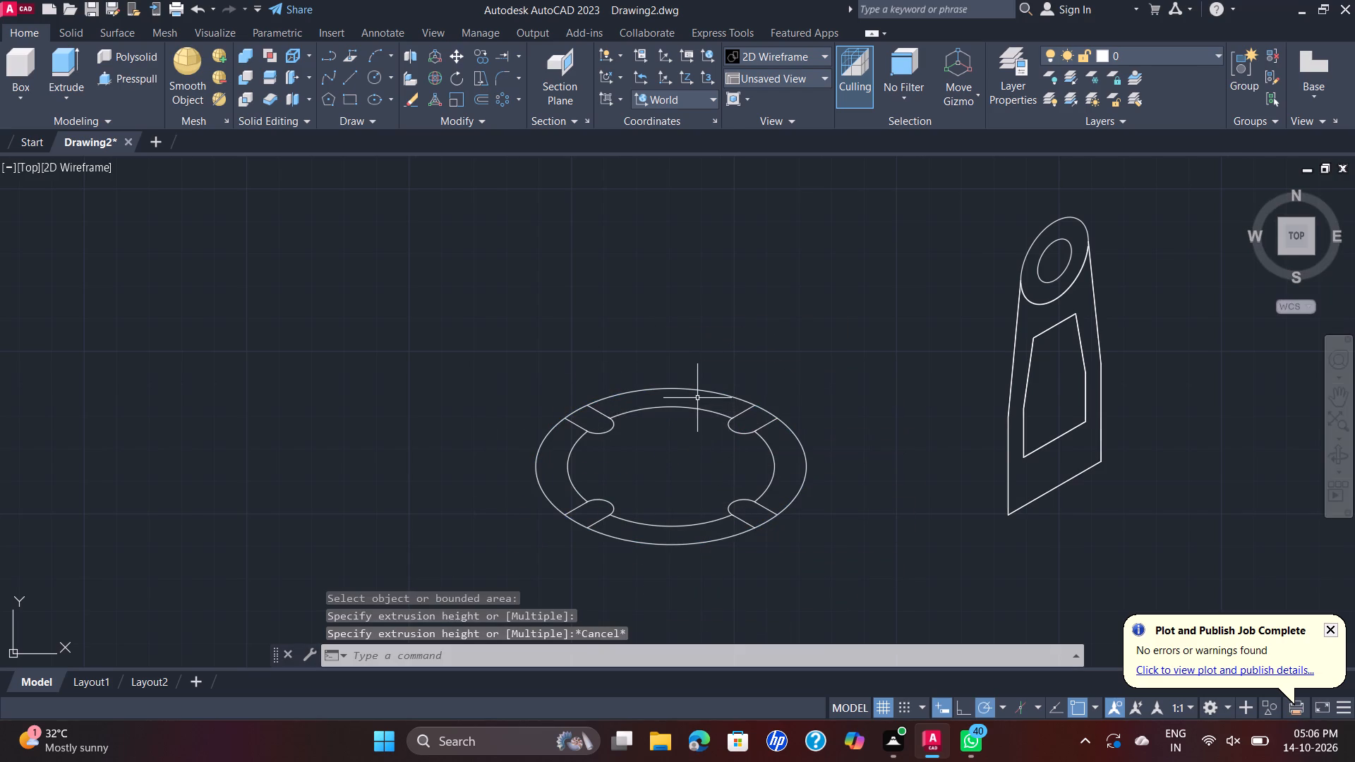
# Switch the drawing to the SW Isometric view.
pyautogui.scroll(-2, 697, 398)
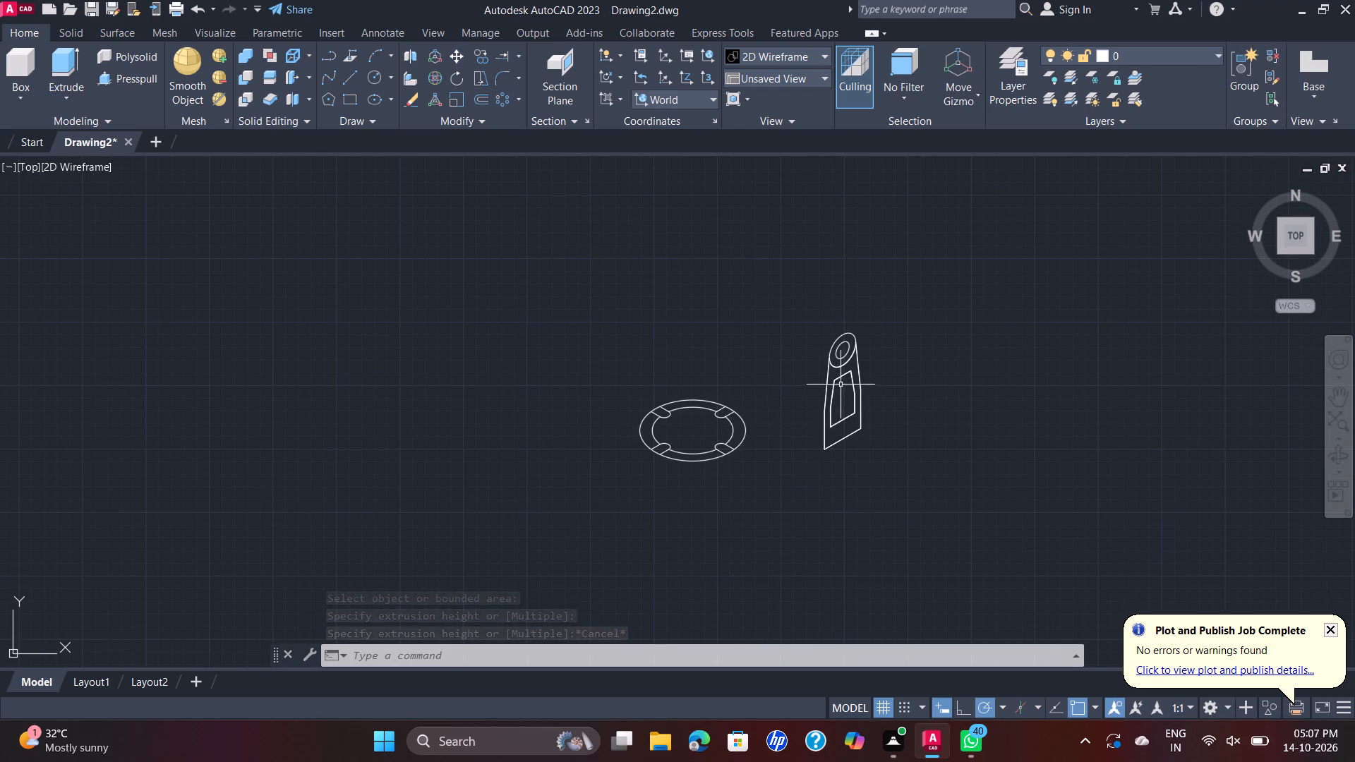
pyautogui.click(35, 167)
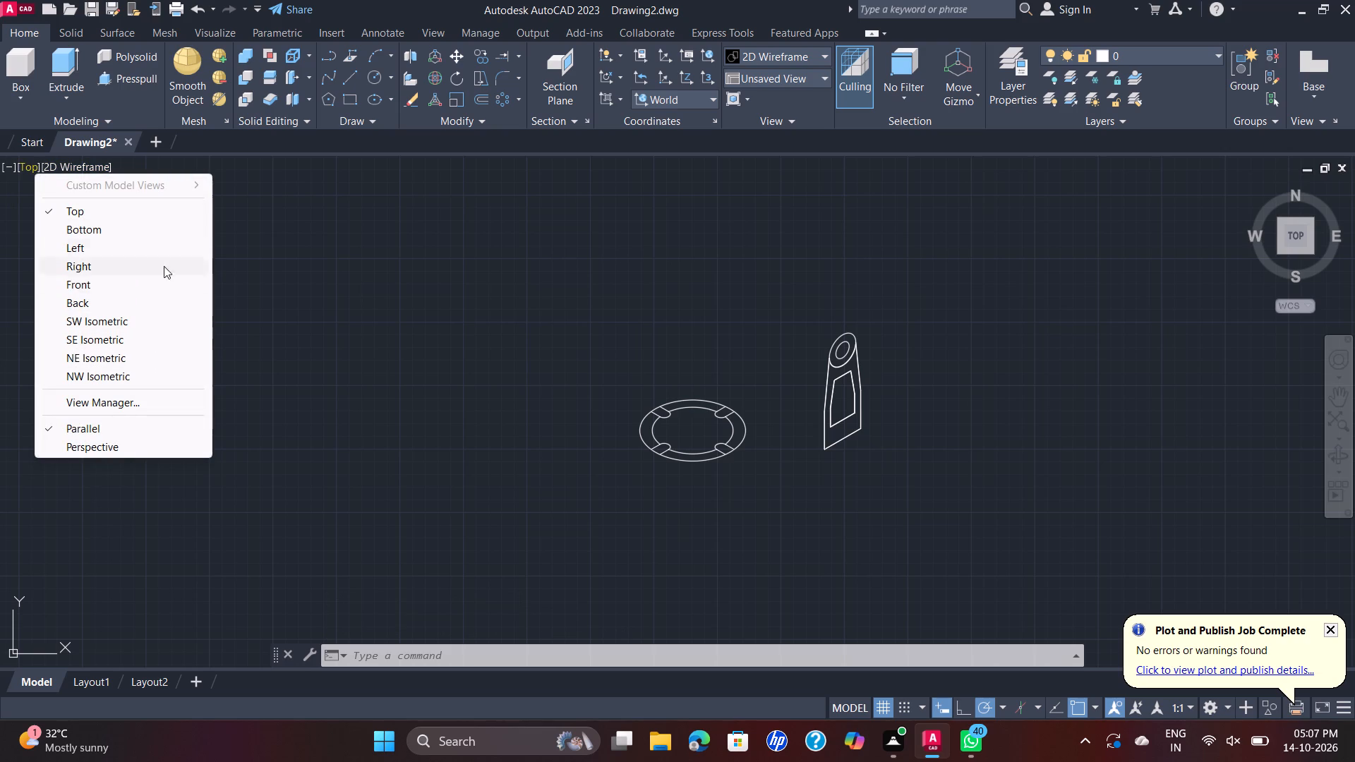
pyautogui.click(158, 326)
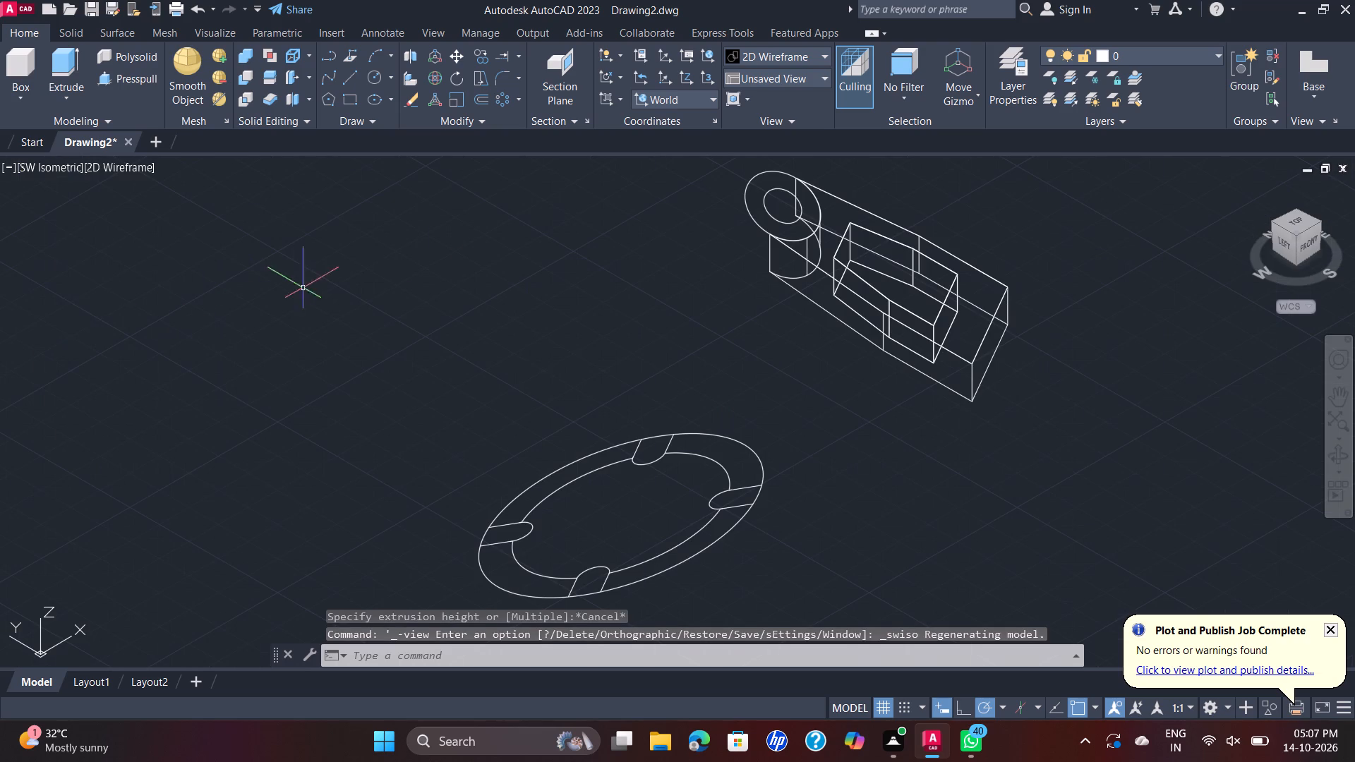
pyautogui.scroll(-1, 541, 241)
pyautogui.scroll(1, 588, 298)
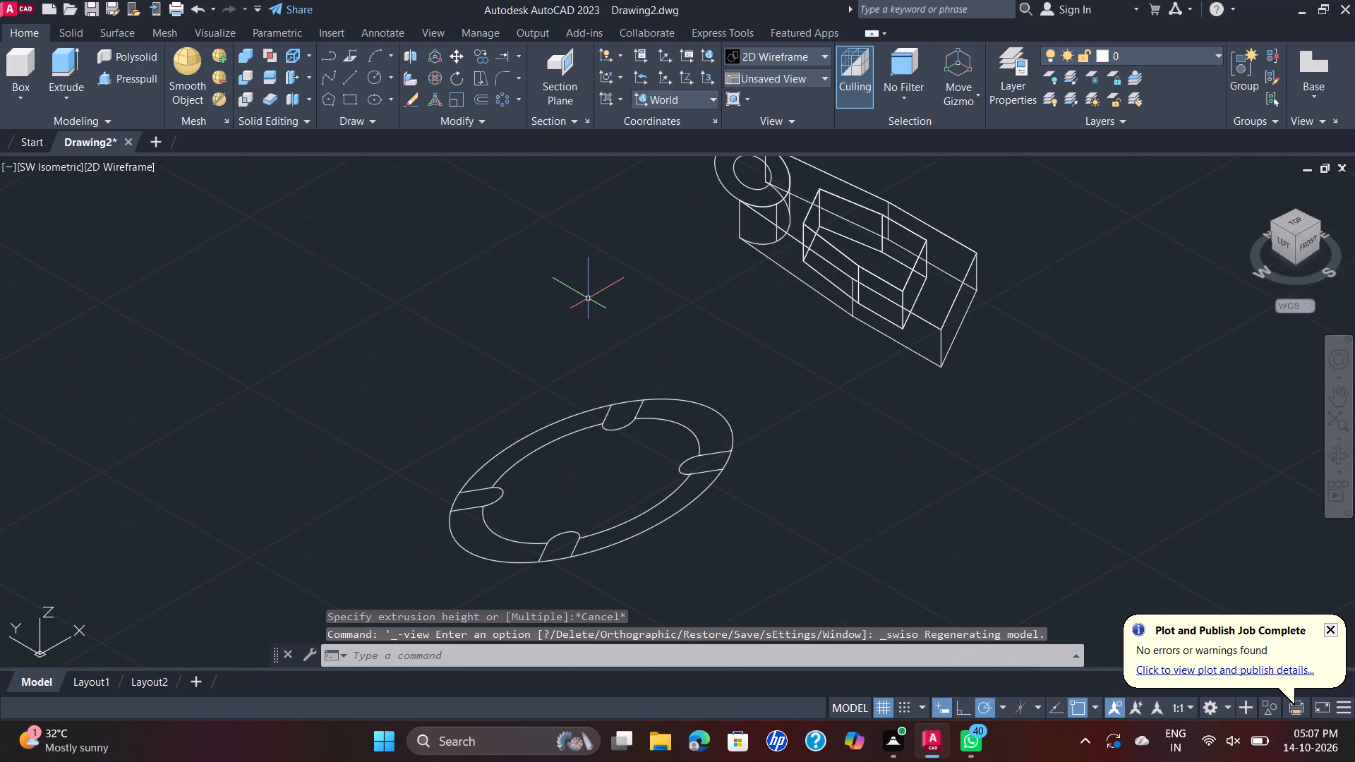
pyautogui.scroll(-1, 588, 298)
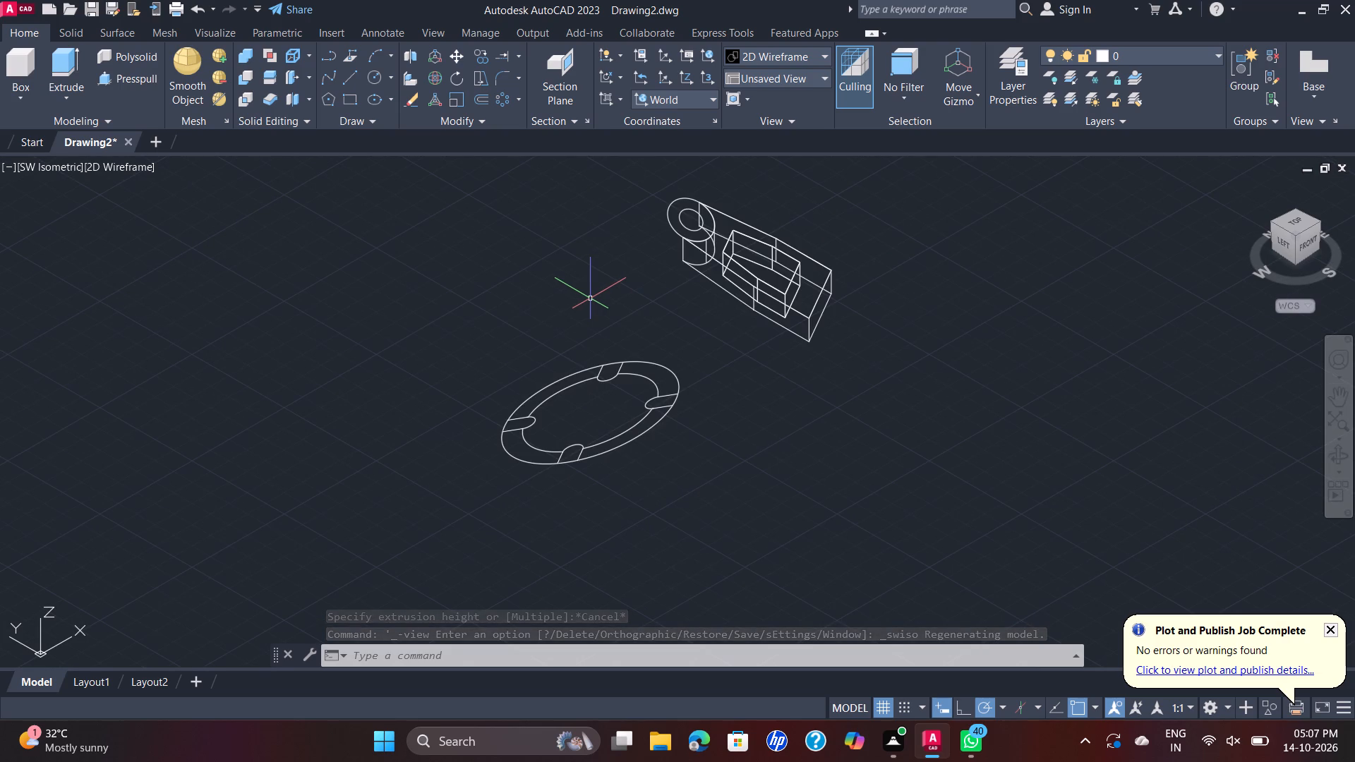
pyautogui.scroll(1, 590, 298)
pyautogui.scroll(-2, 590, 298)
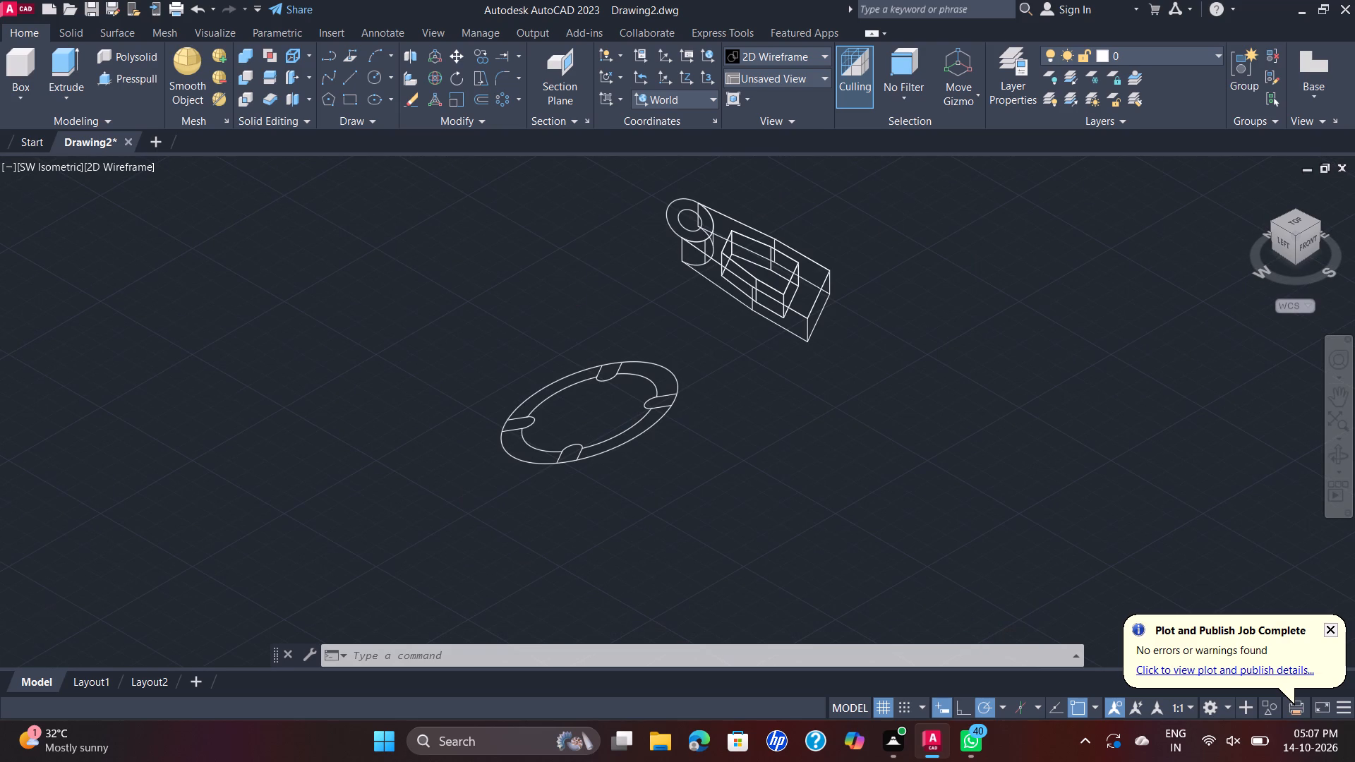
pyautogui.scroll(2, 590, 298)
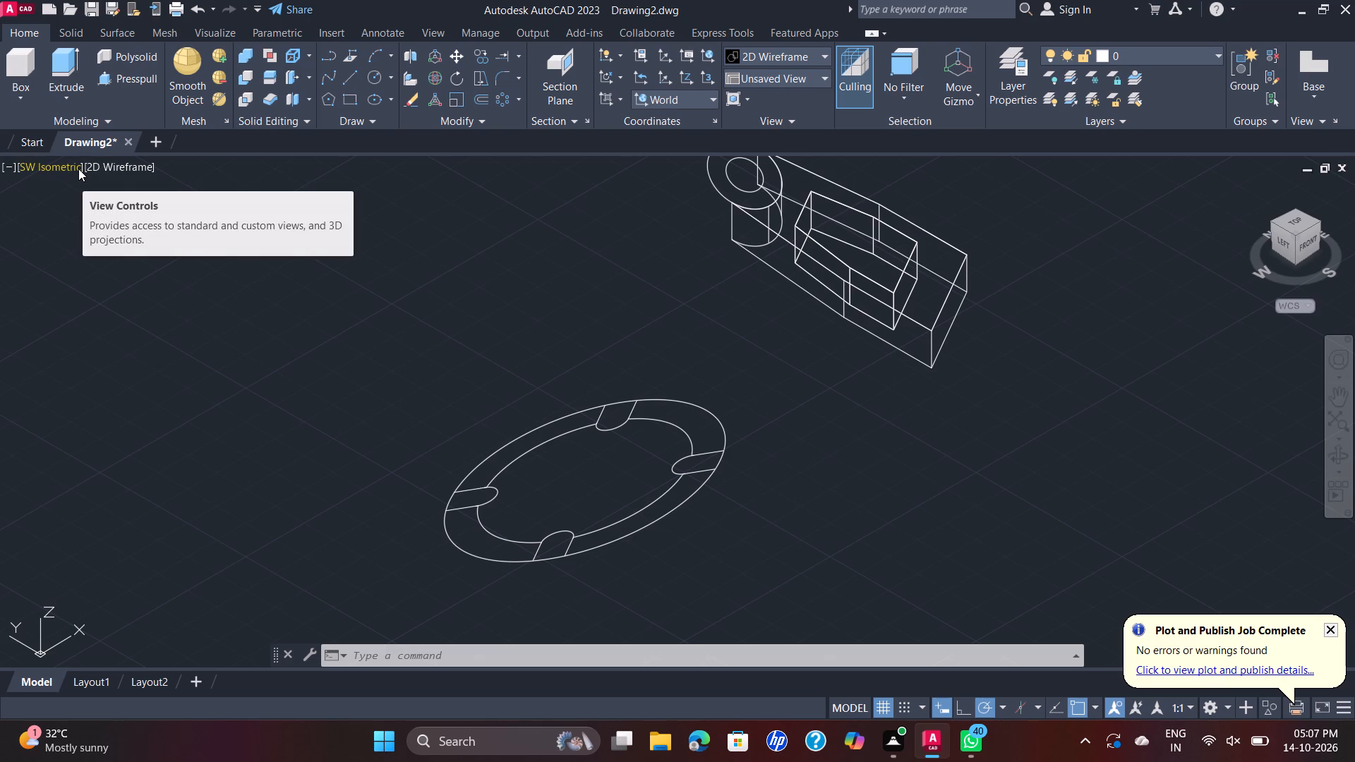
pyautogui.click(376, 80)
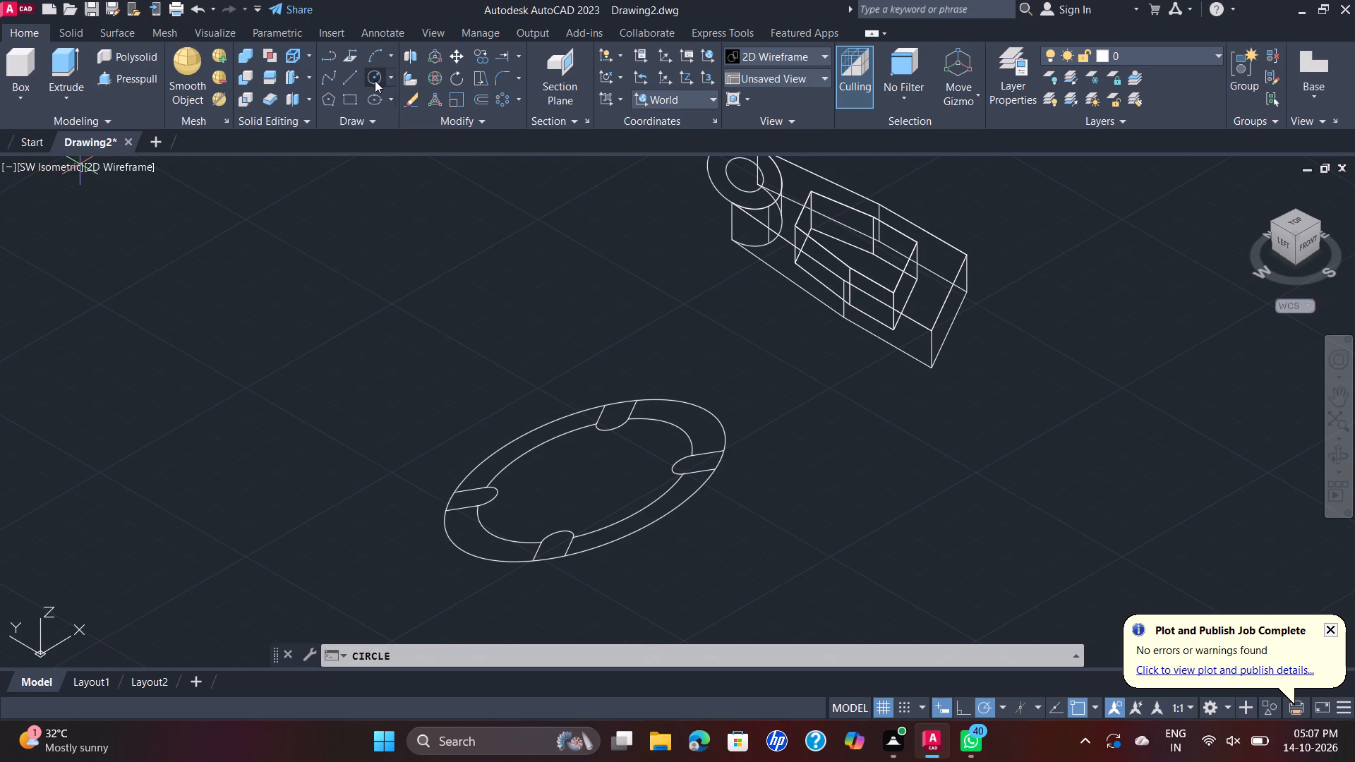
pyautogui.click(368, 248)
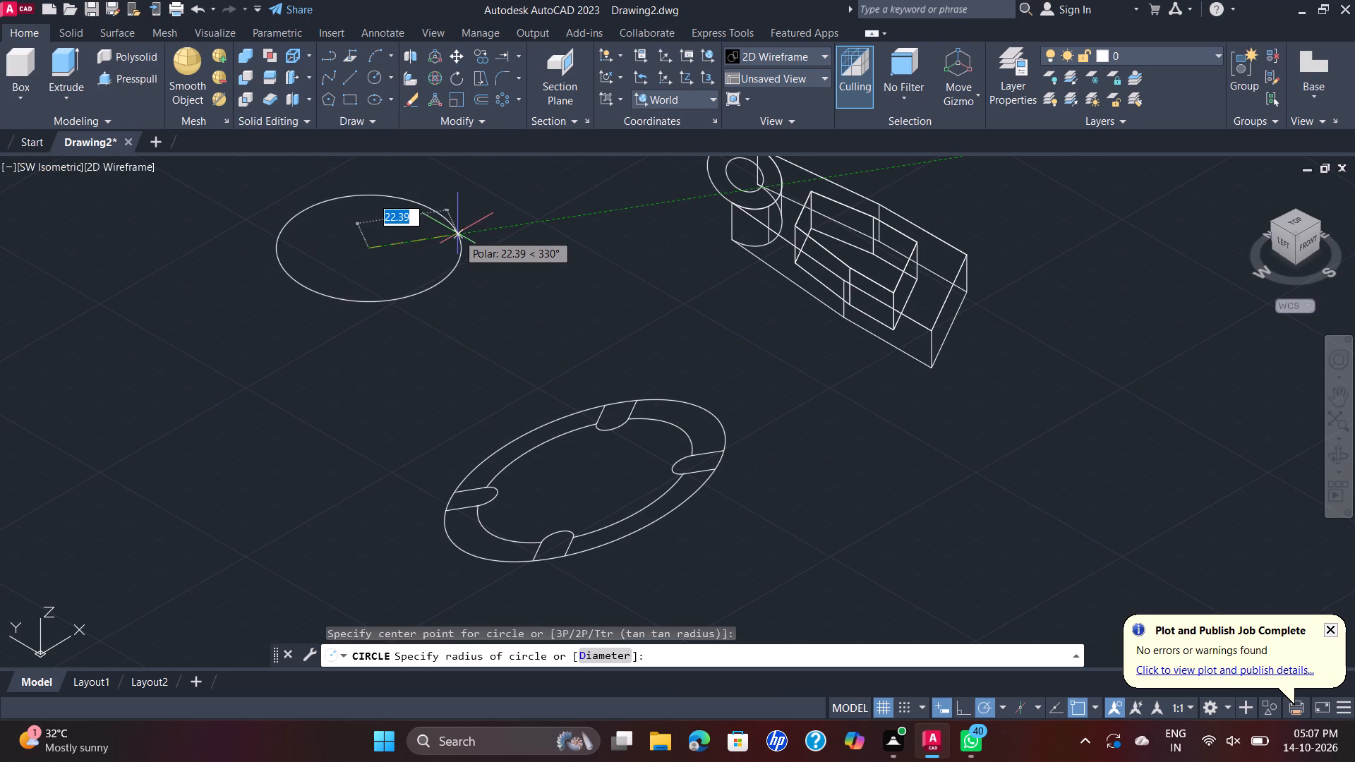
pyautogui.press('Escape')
# Switch the drawing to the SE Isometric view.
pyautogui.scroll(-1, 662, 278)
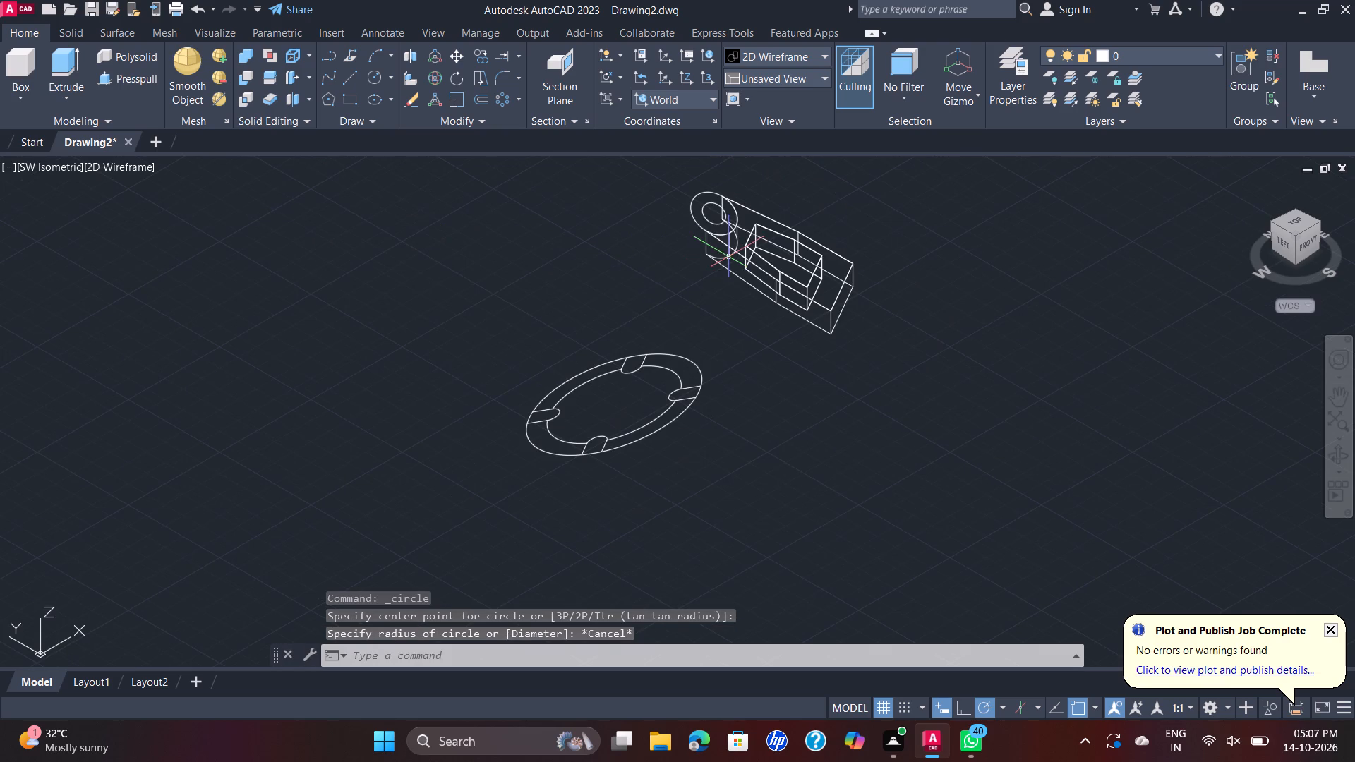
pyautogui.scroll(1, 796, 227)
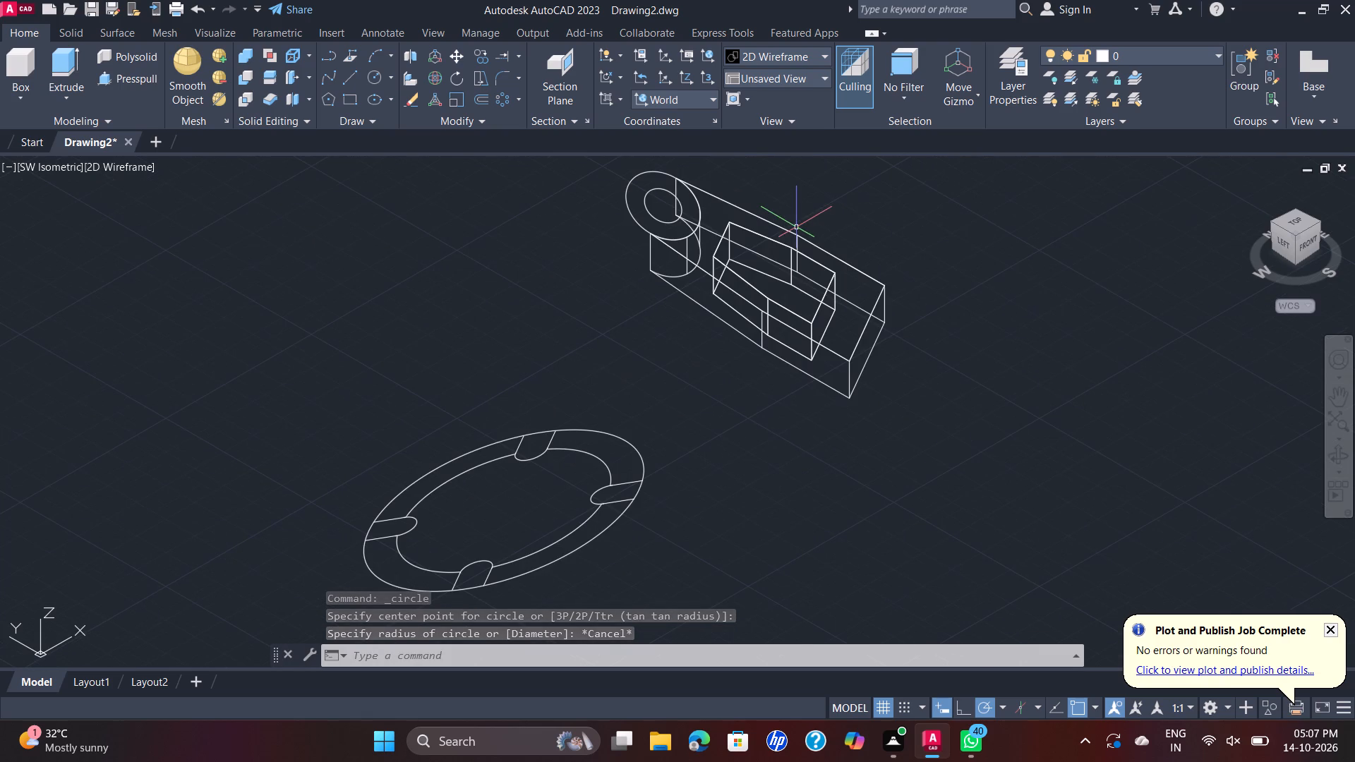
pyautogui.click(58, 167)
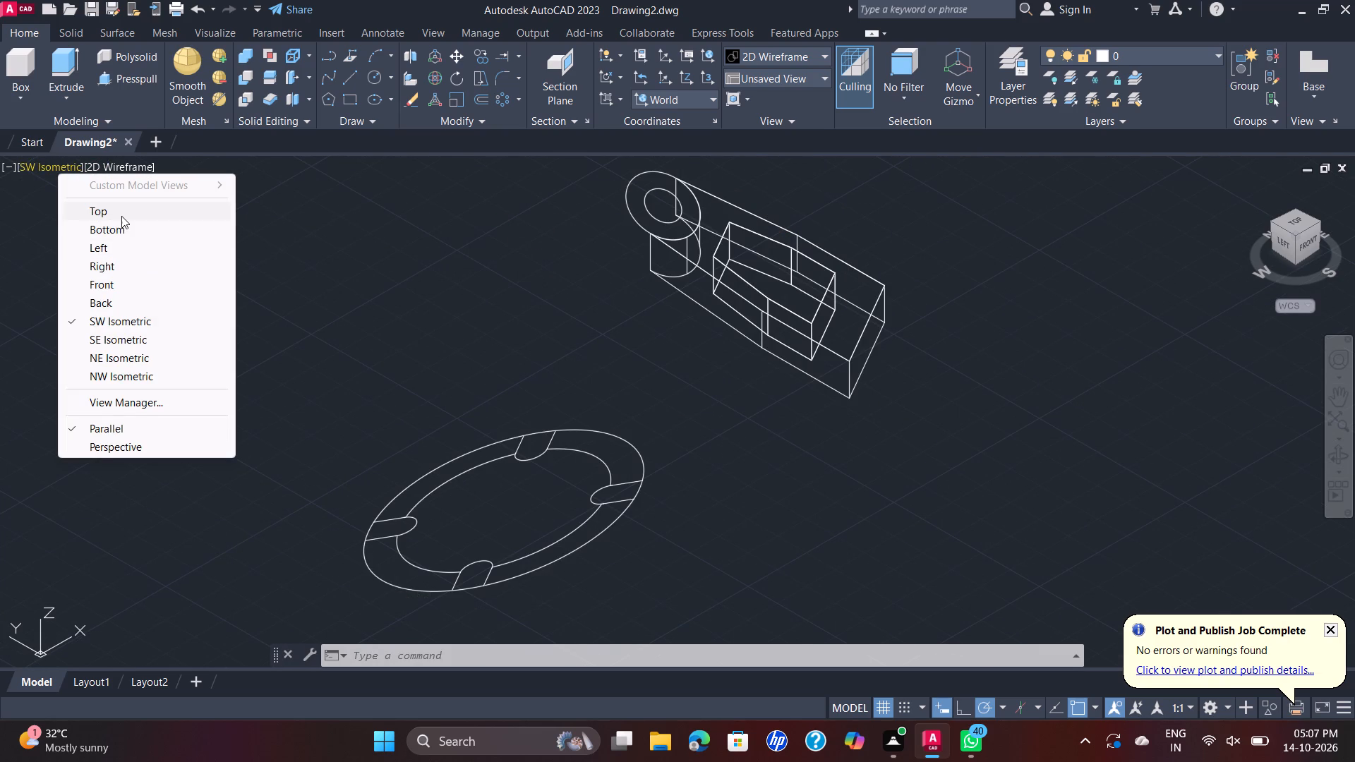
pyautogui.click(137, 337)
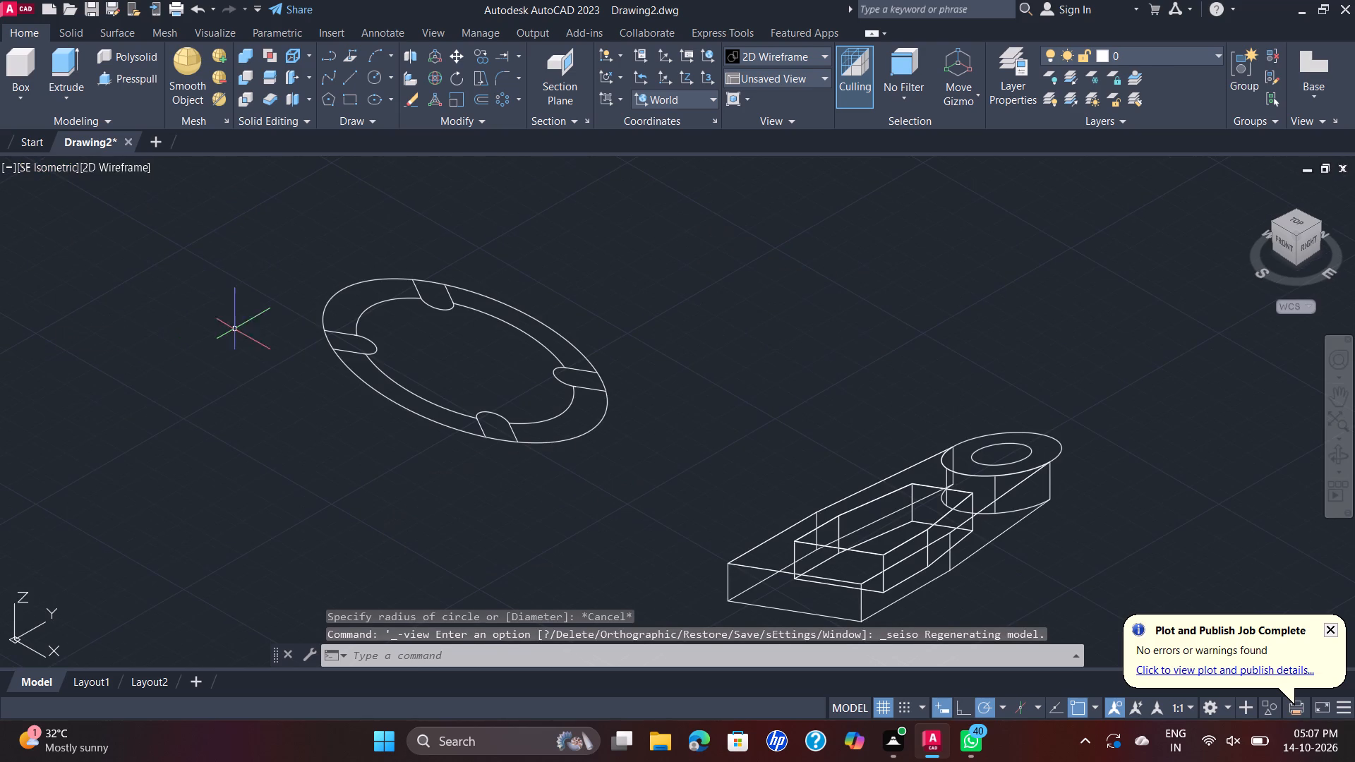
# Shift the whole slotted ring a short distance straight up in the SE Isometric view using Stretch.
pyautogui.scroll(-1, 594, 339)
pyautogui.scroll(1, 675, 363)
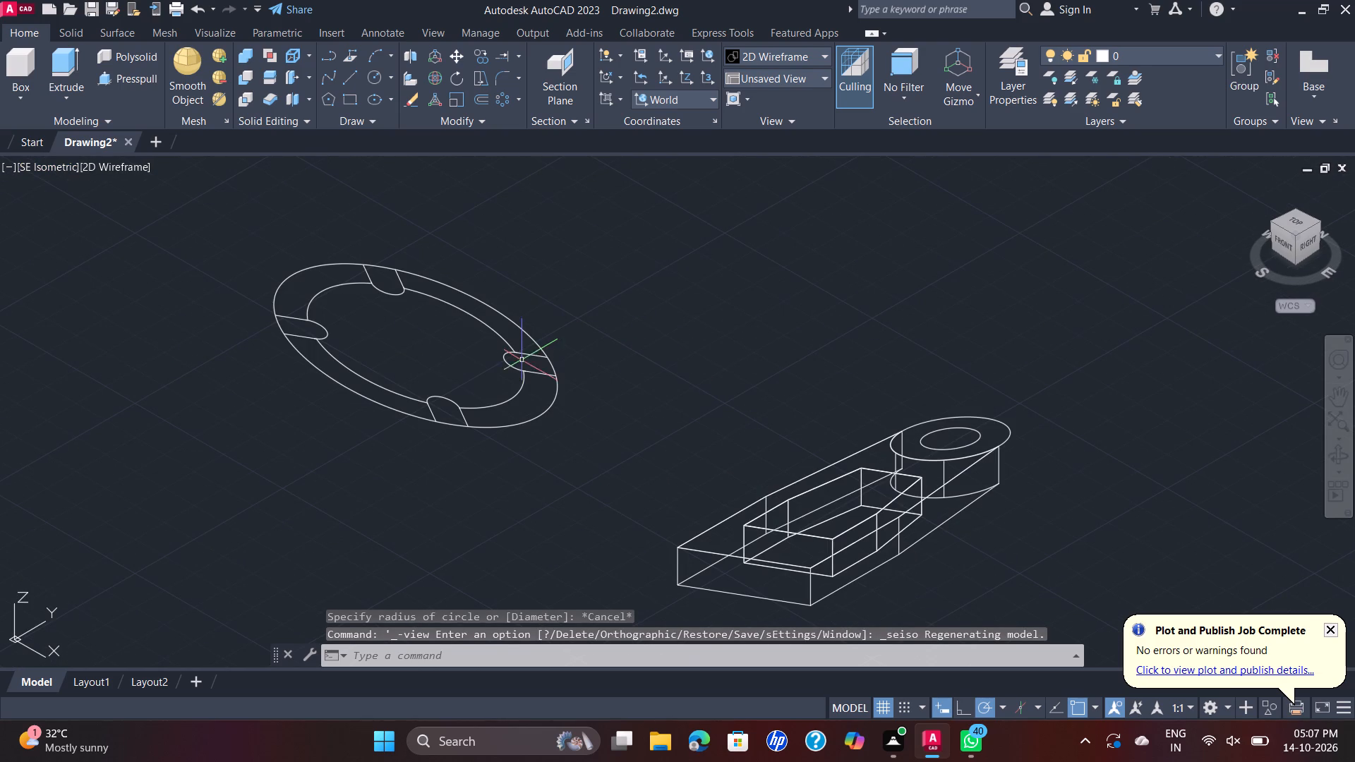
pyautogui.click(195, 226)
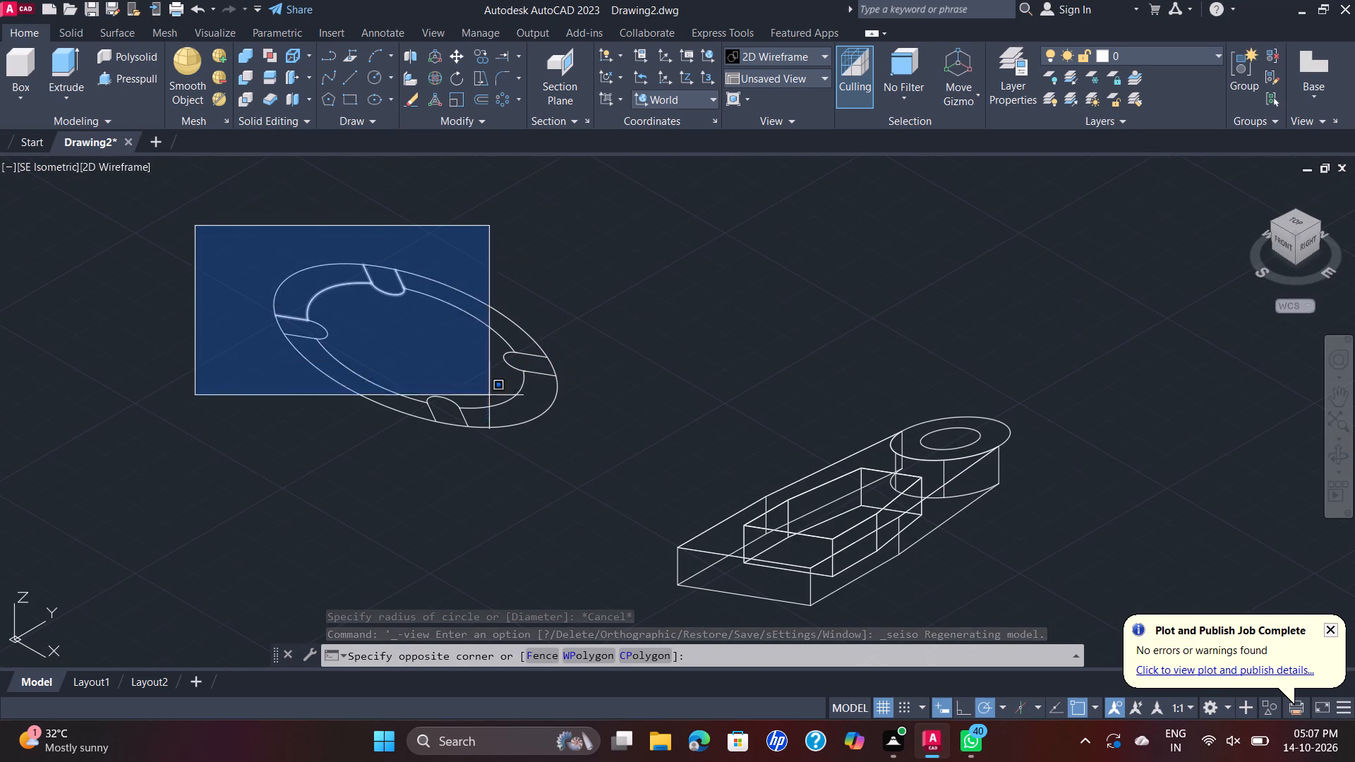
pyautogui.click(663, 483)
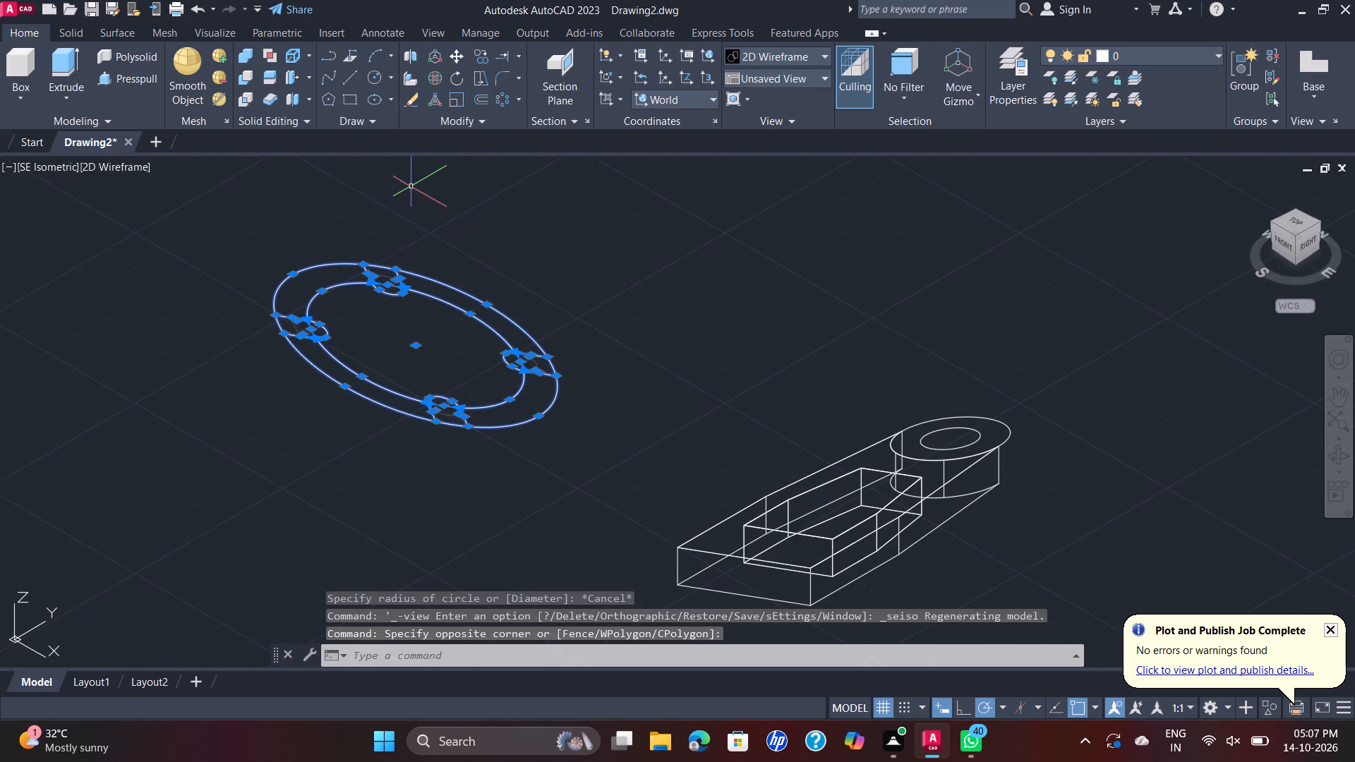
pyautogui.scroll(-2, 621, 371)
pyautogui.scroll(1, 620, 371)
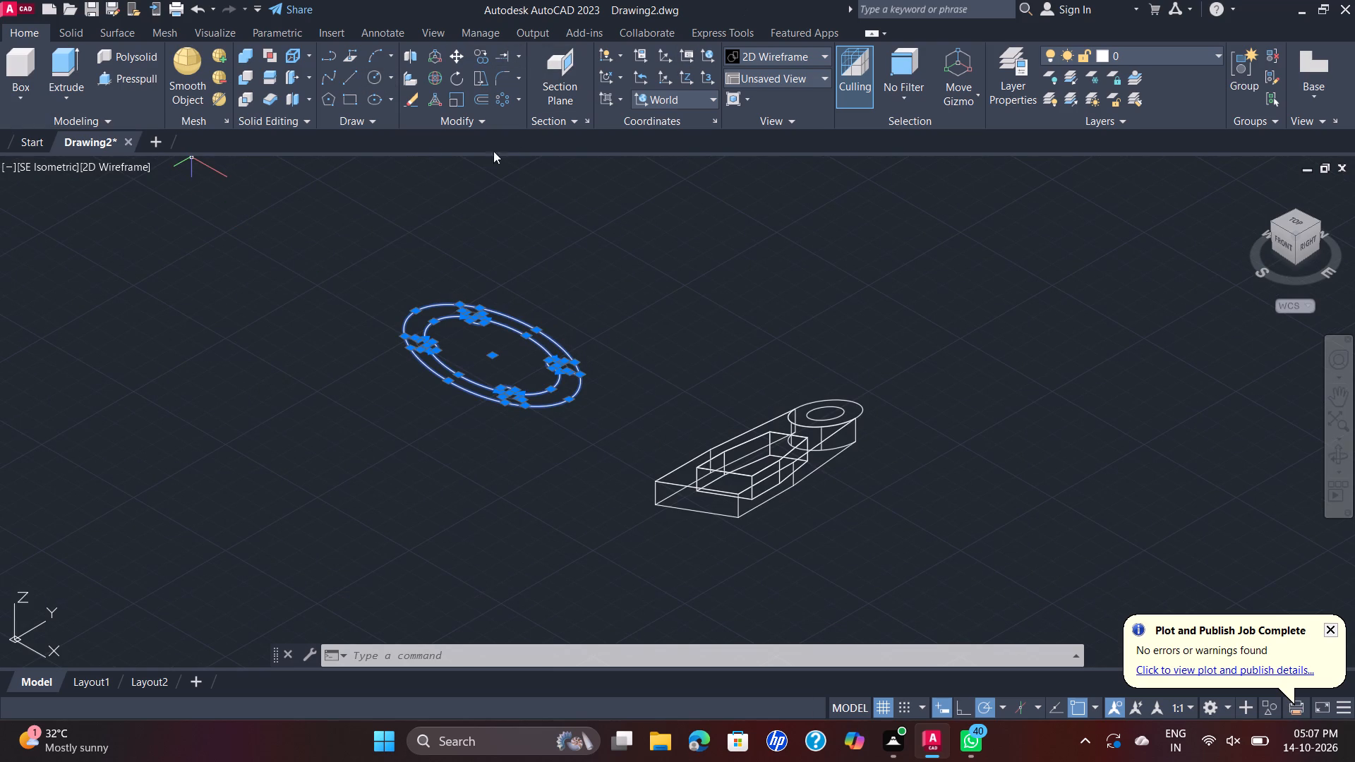
pyautogui.click(483, 74)
pyautogui.click(579, 383)
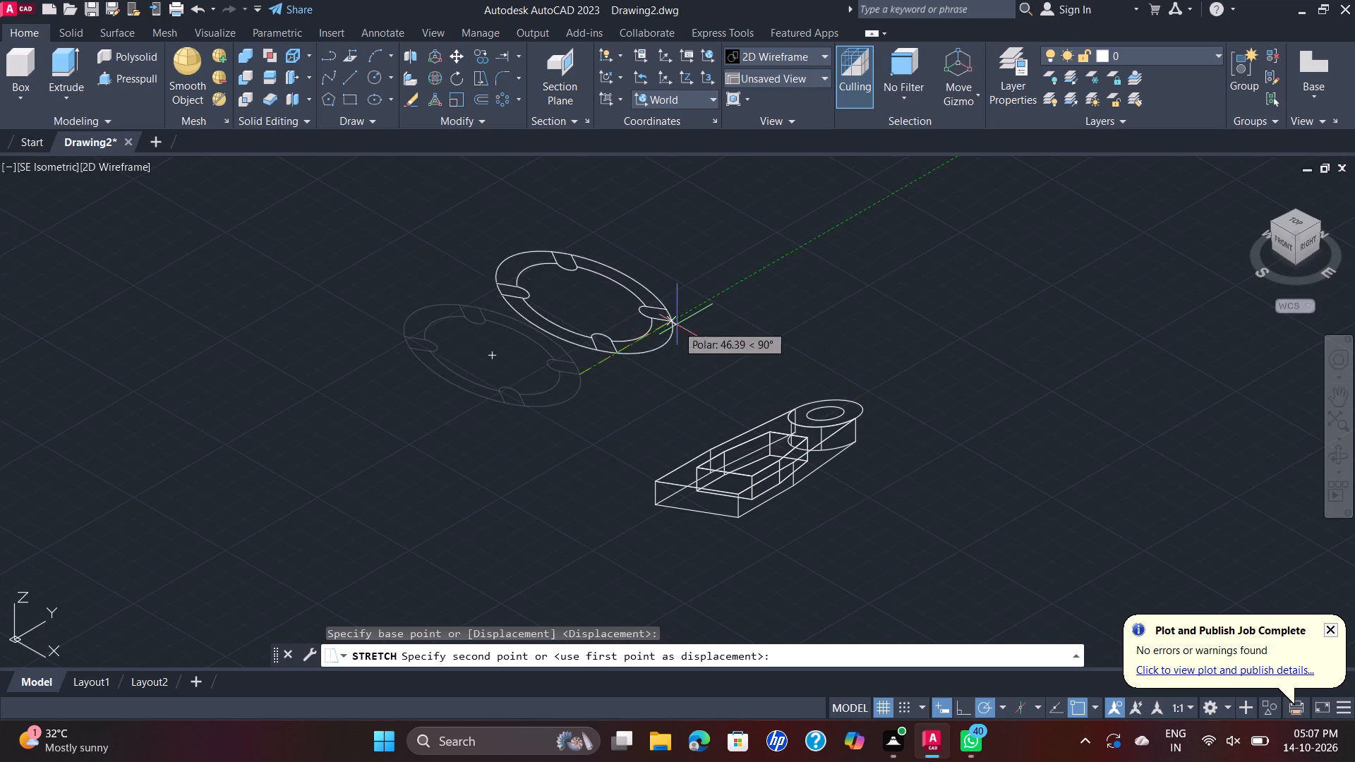
pyautogui.click(582, 350)
pyautogui.press('Escape')
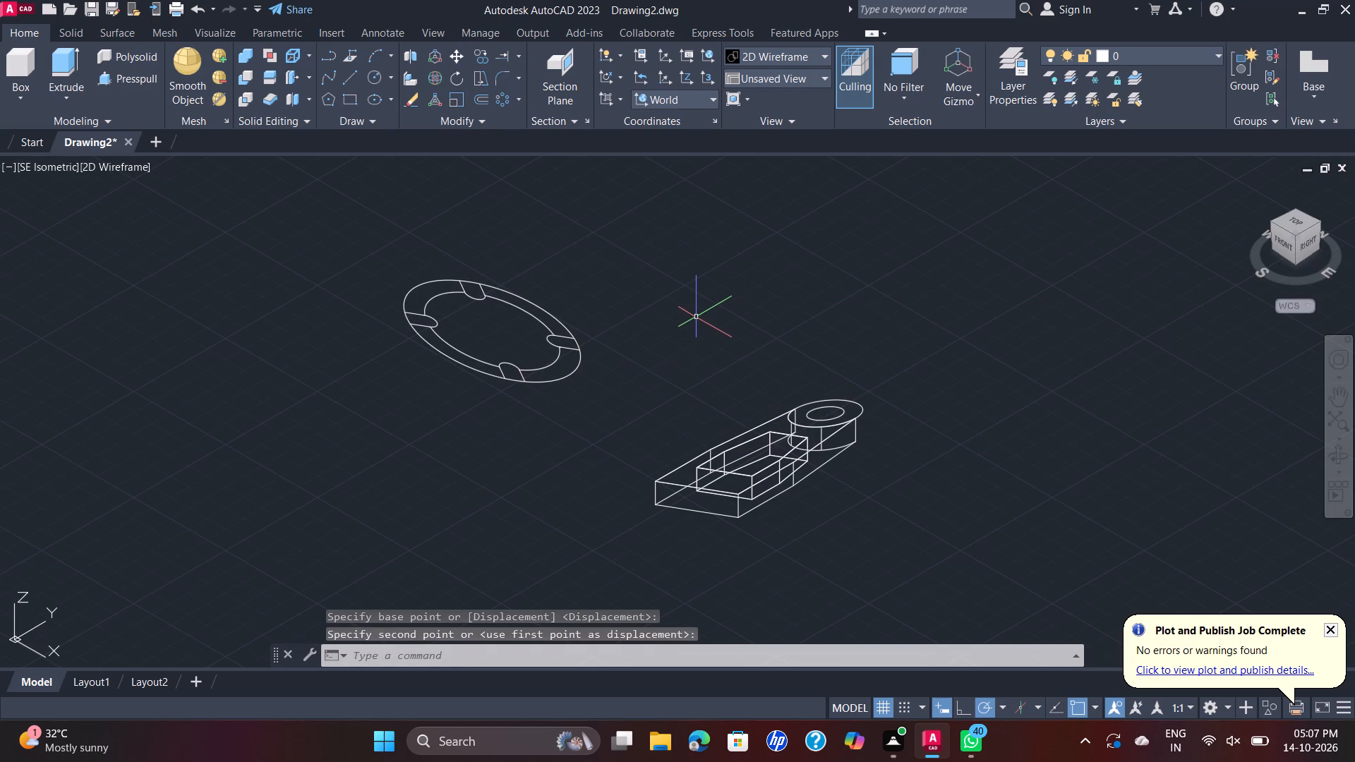
# Reapply the SE Isometric view to reframe the slotted ring and the extruded tapered body.
pyautogui.scroll(-2, 699, 306)
pyautogui.scroll(1, 699, 306)
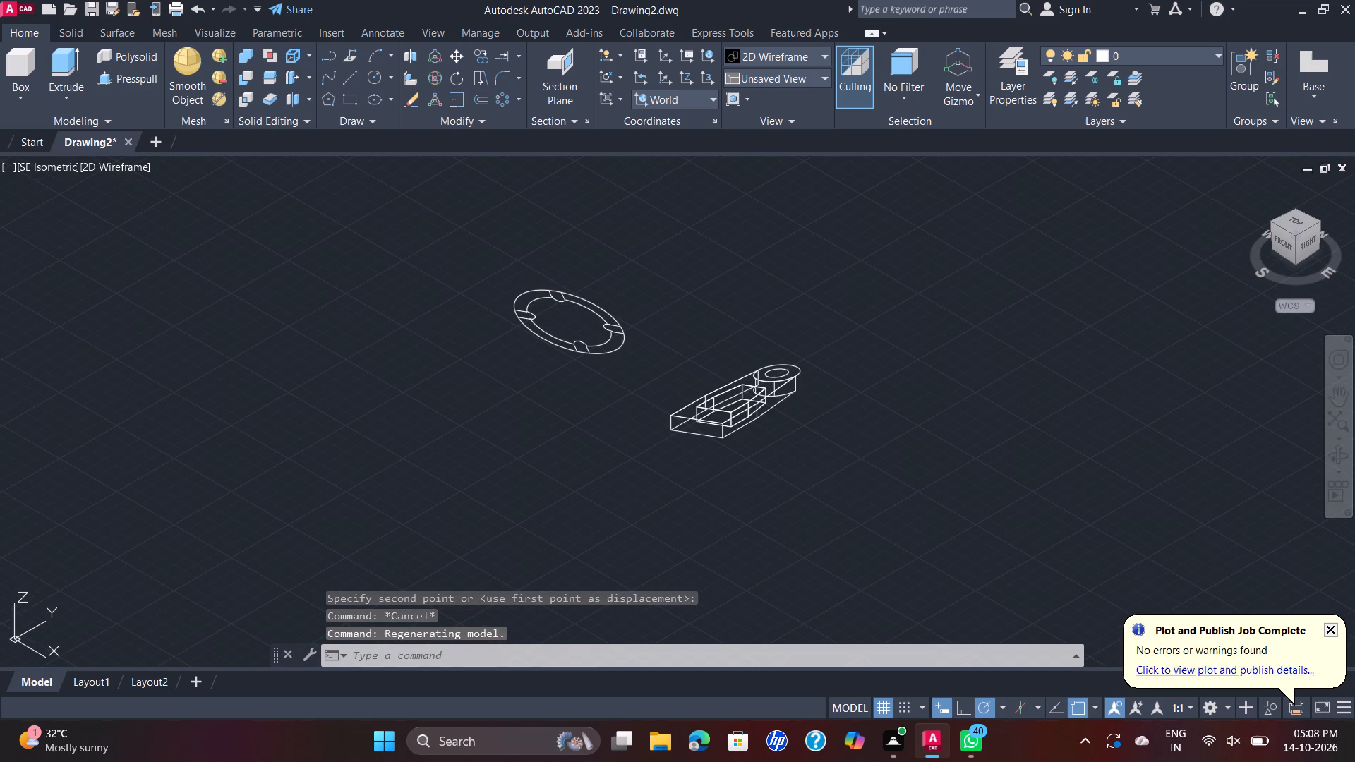
pyautogui.scroll(-1, 699, 306)
pyautogui.scroll(1, 699, 306)
pyautogui.scroll(-4, 699, 306)
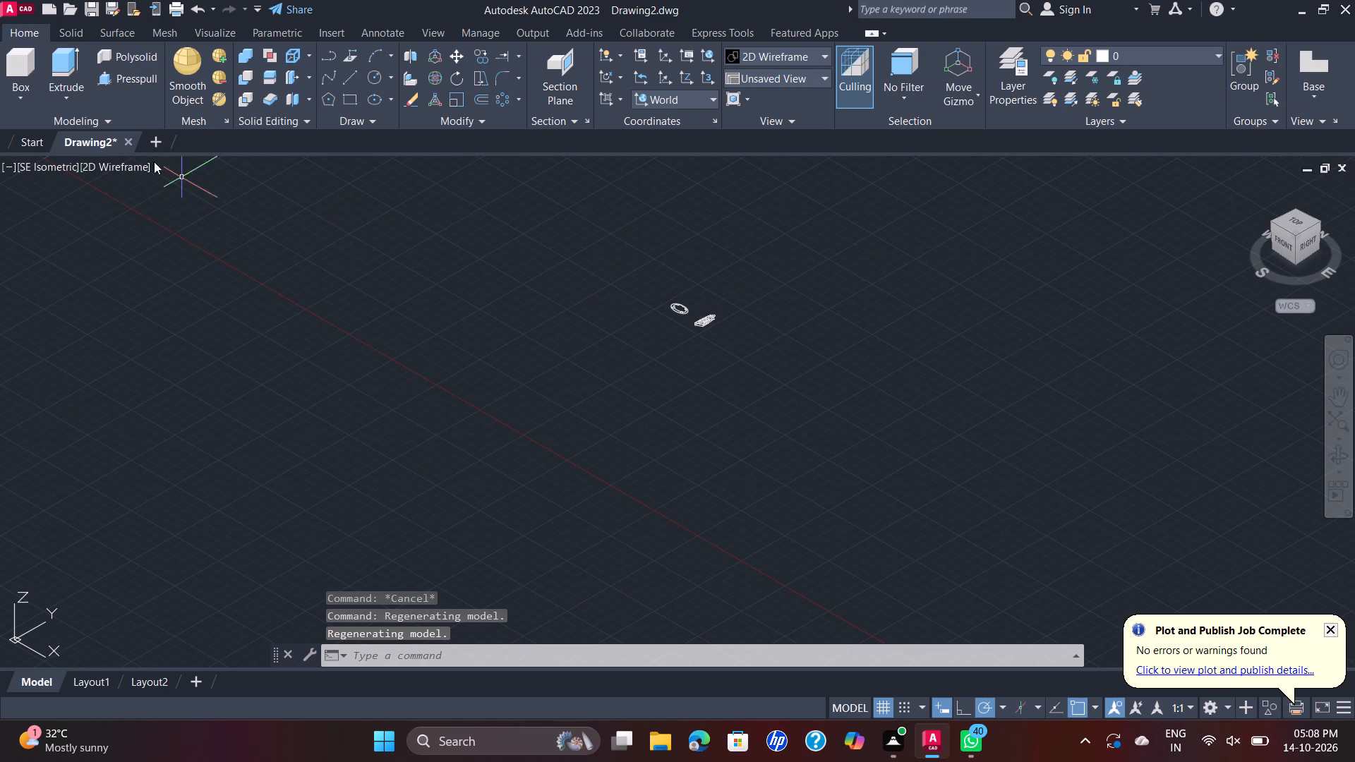
pyautogui.click(51, 163)
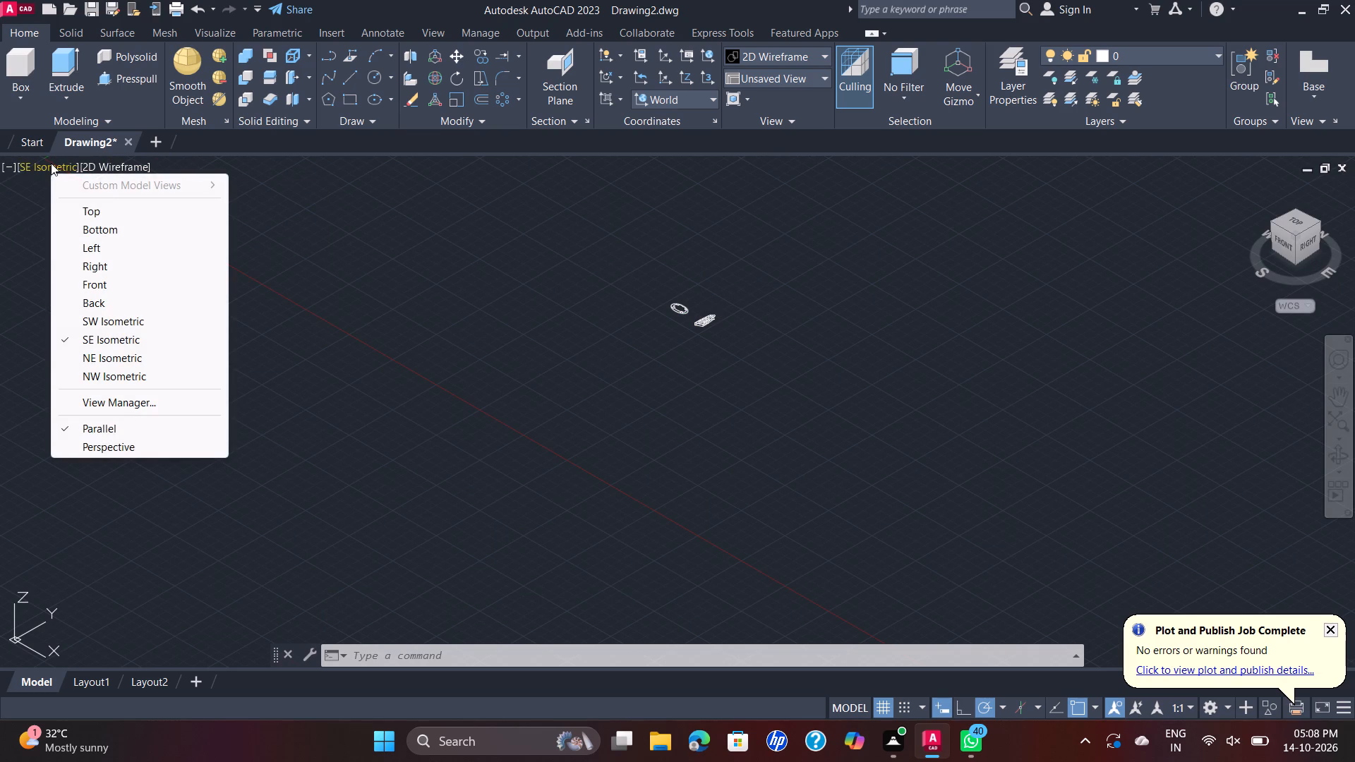
pyautogui.click(140, 344)
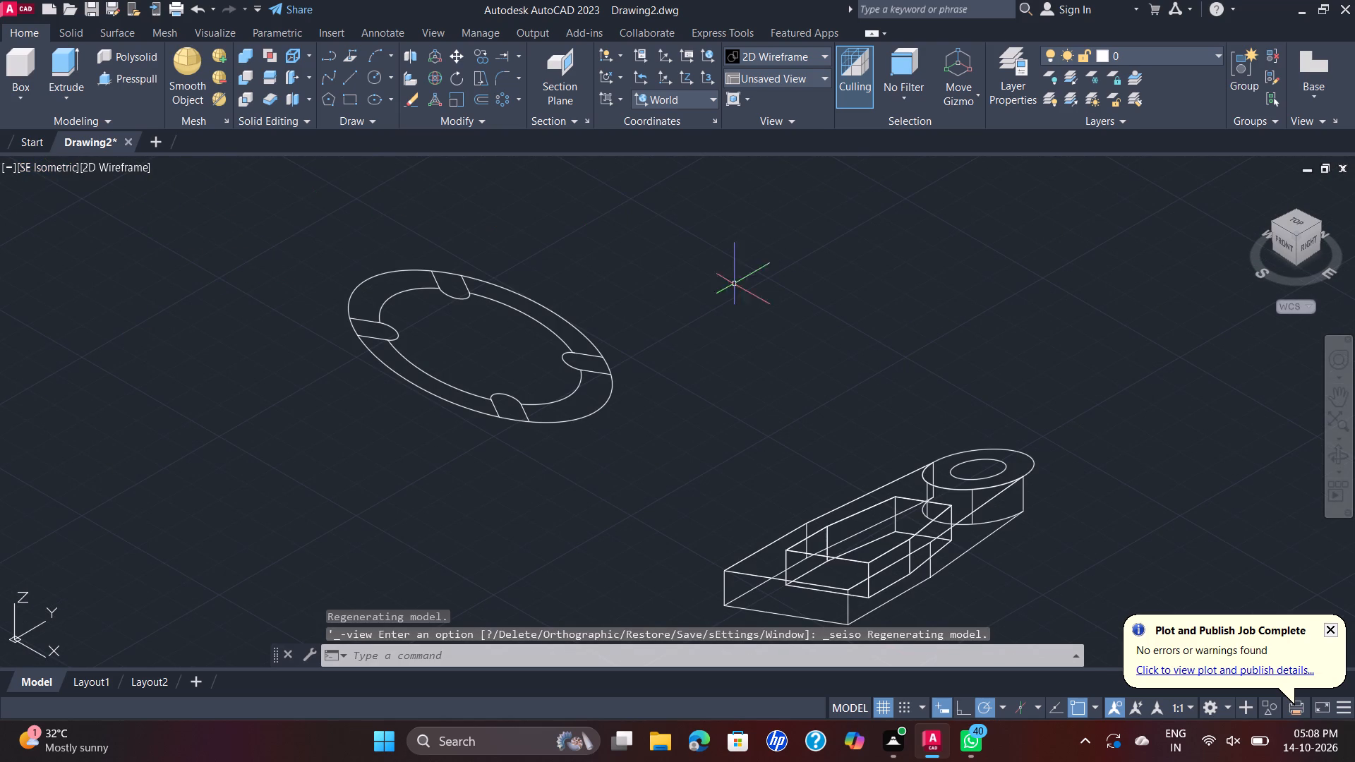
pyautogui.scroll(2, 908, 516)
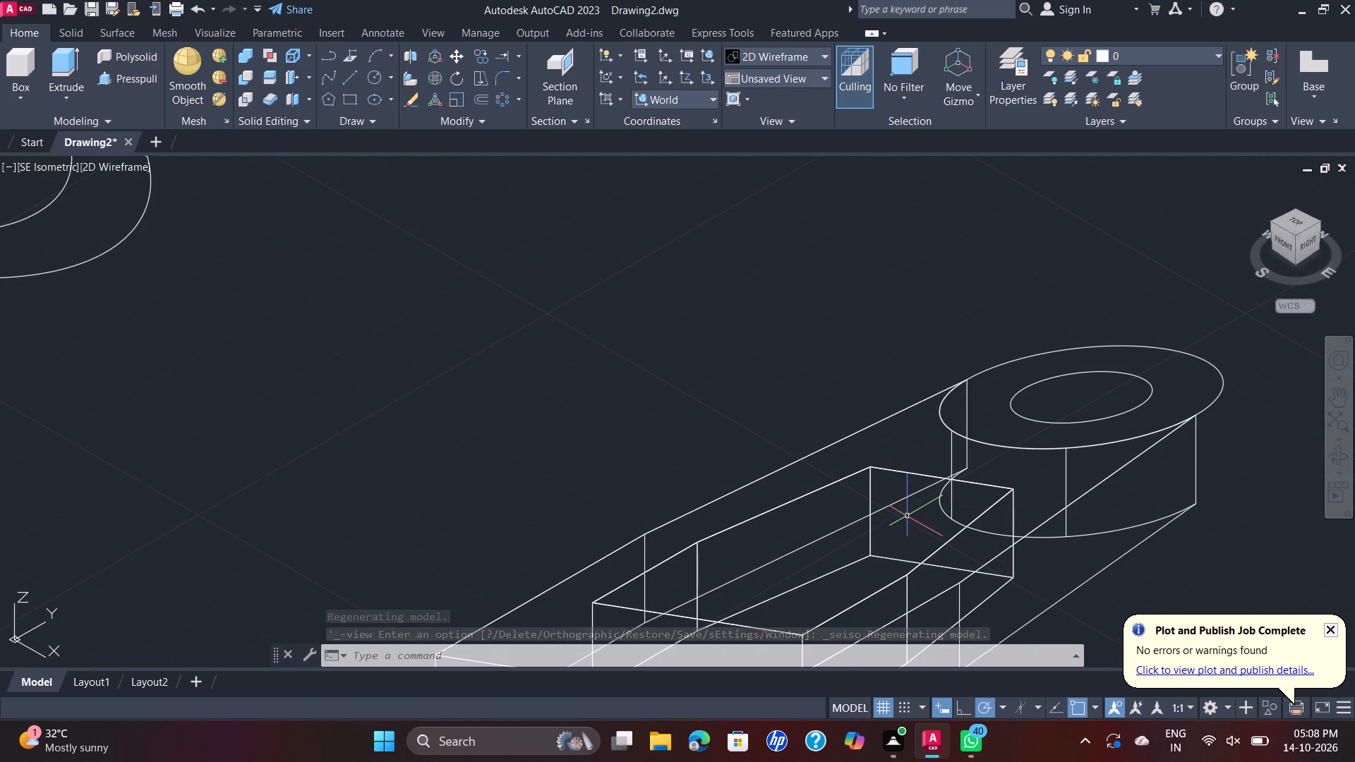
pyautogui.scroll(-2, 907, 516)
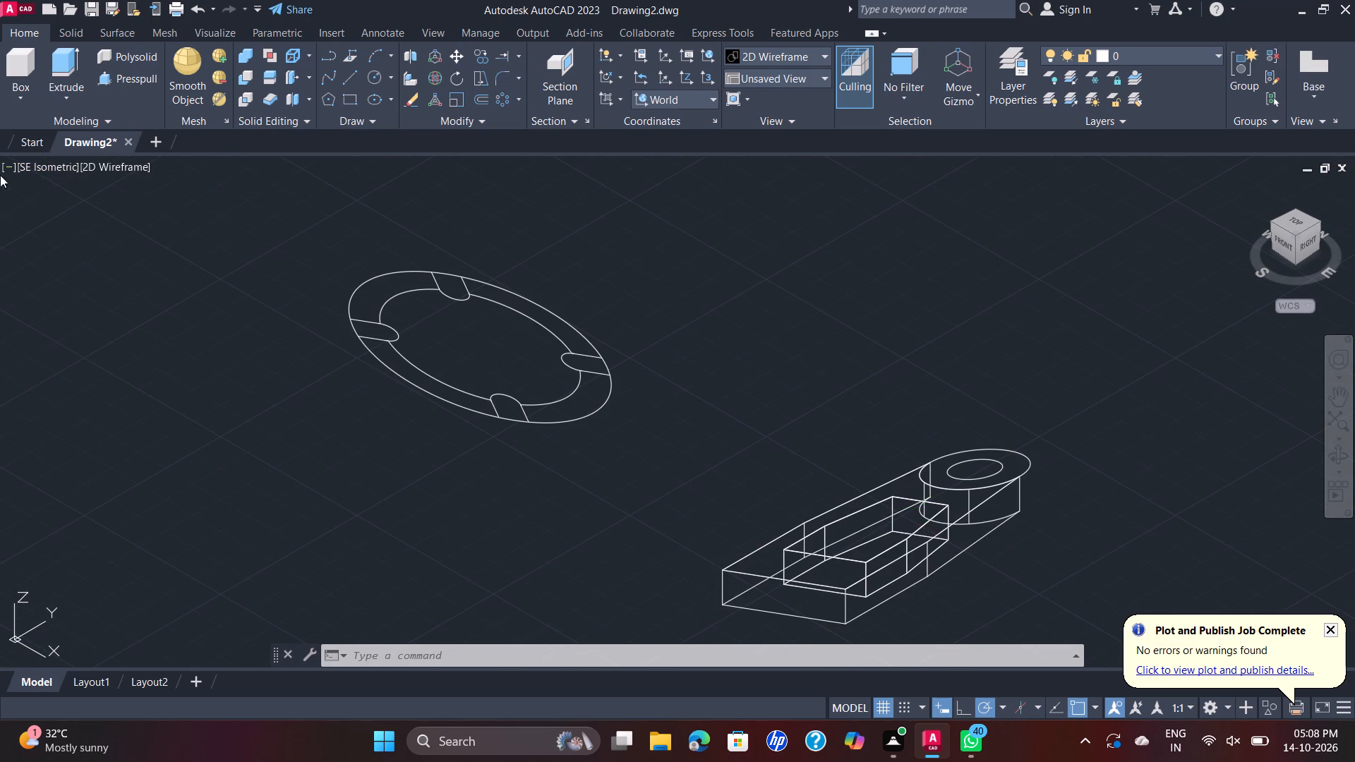
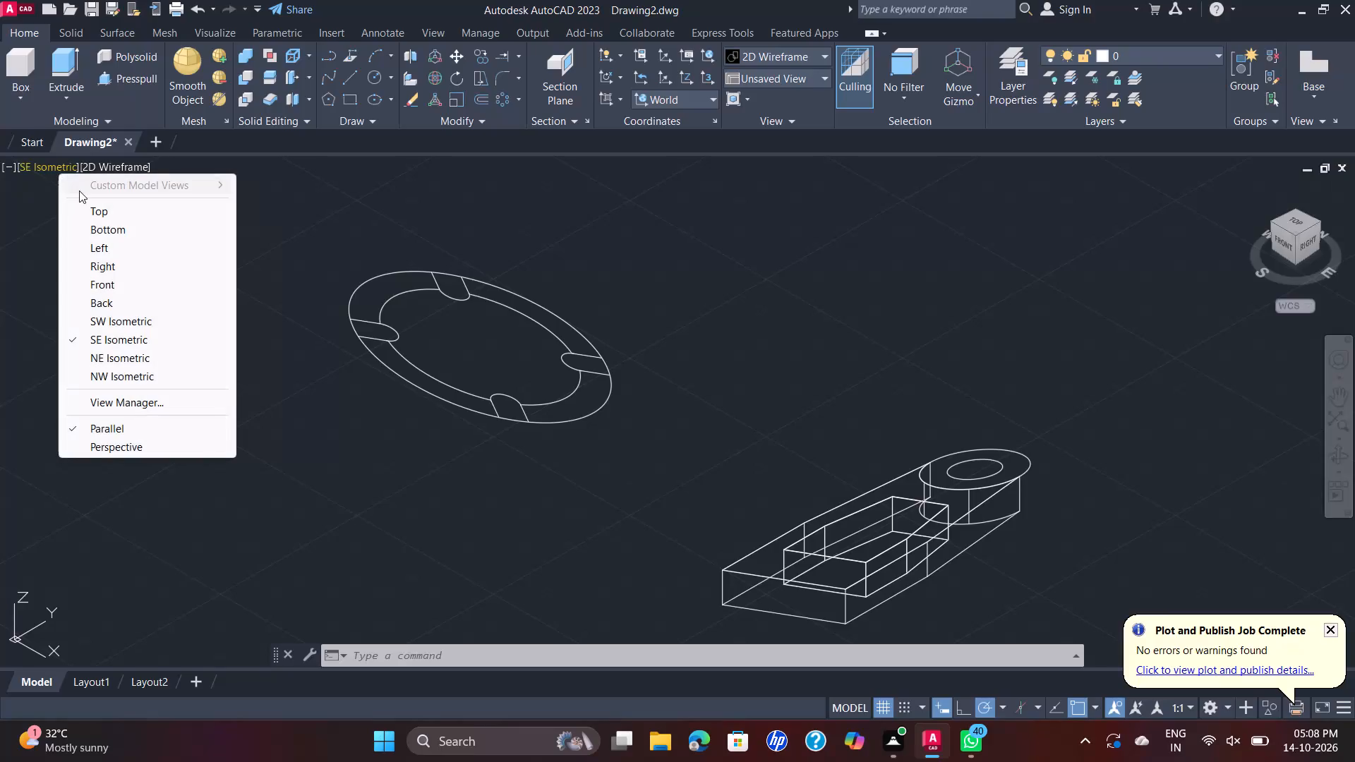
# Switch to the Top view and examine the slotted ring and tapered body from above and from a tilted angle.
pyautogui.click(95, 207)
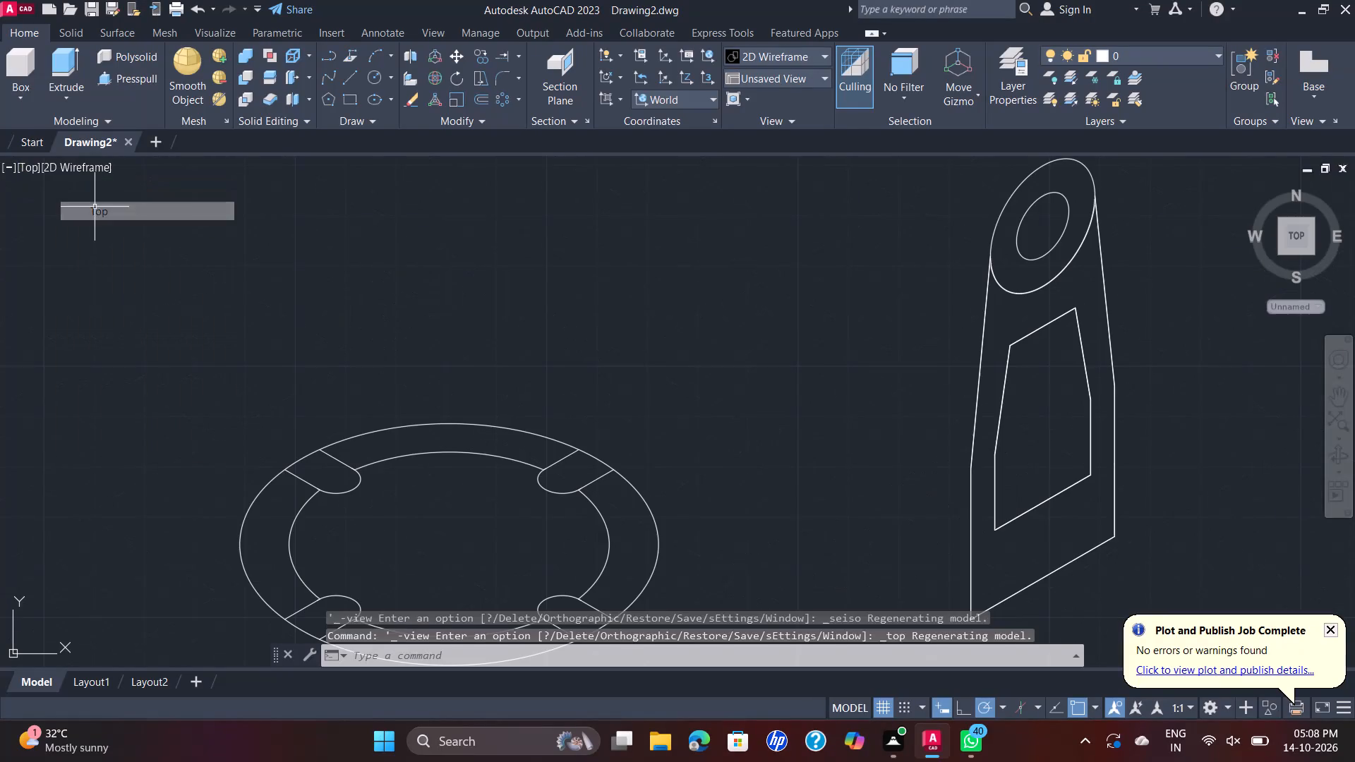
pyautogui.scroll(-1, 529, 253)
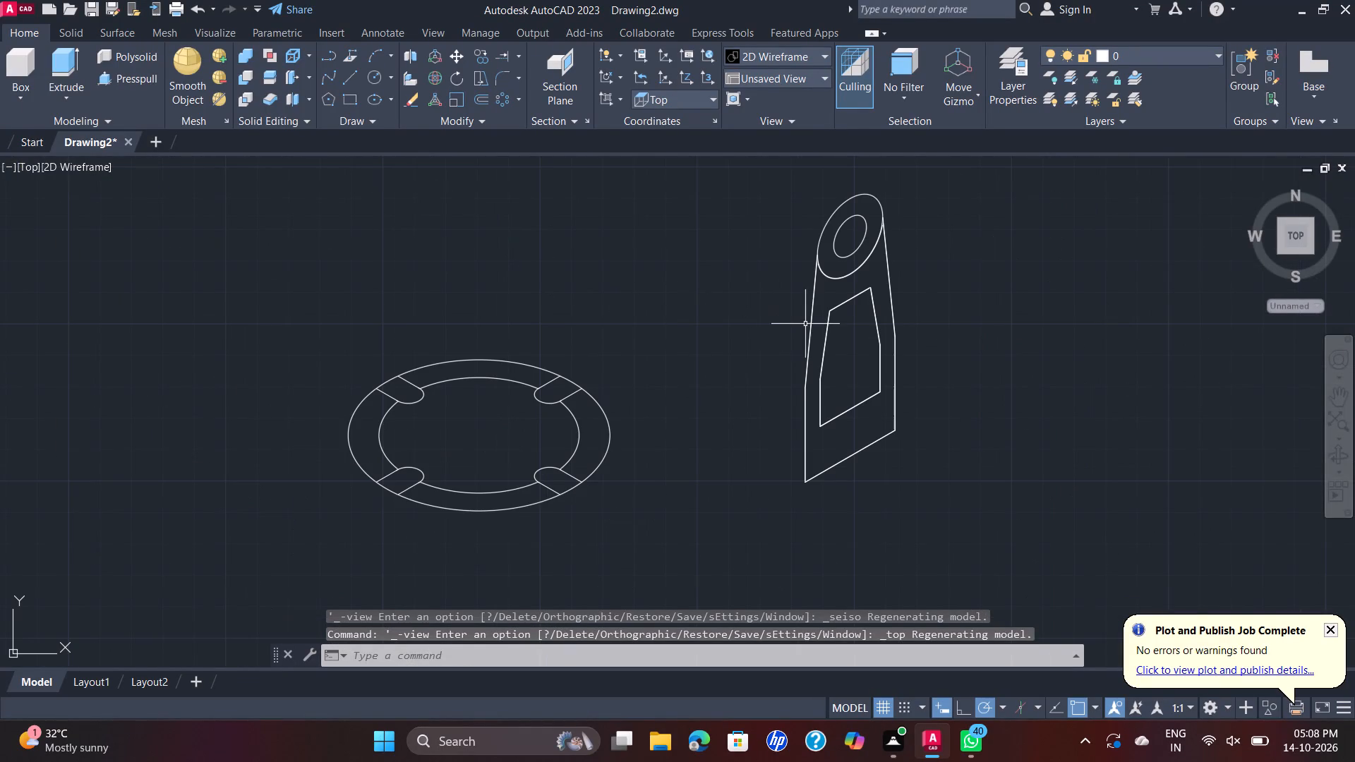
pyautogui.click(809, 327)
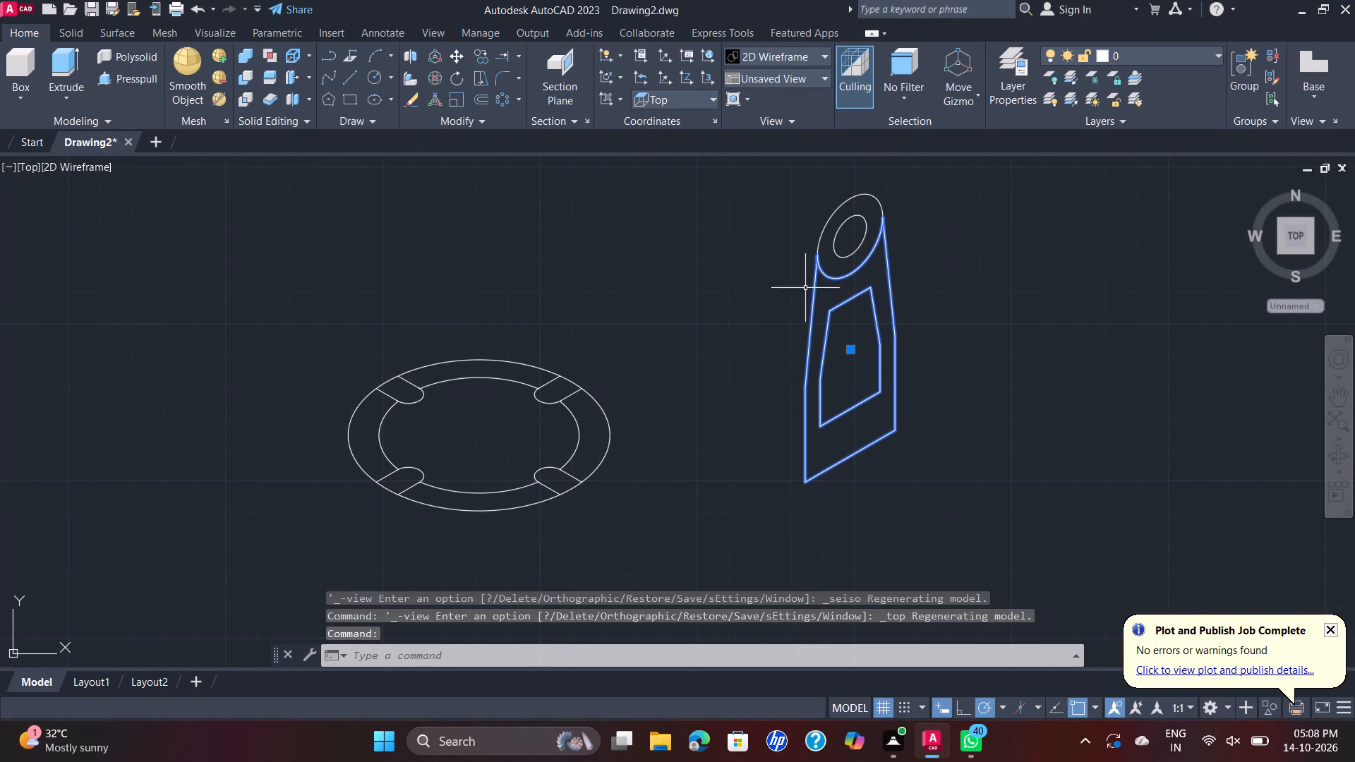
pyautogui.click(820, 243)
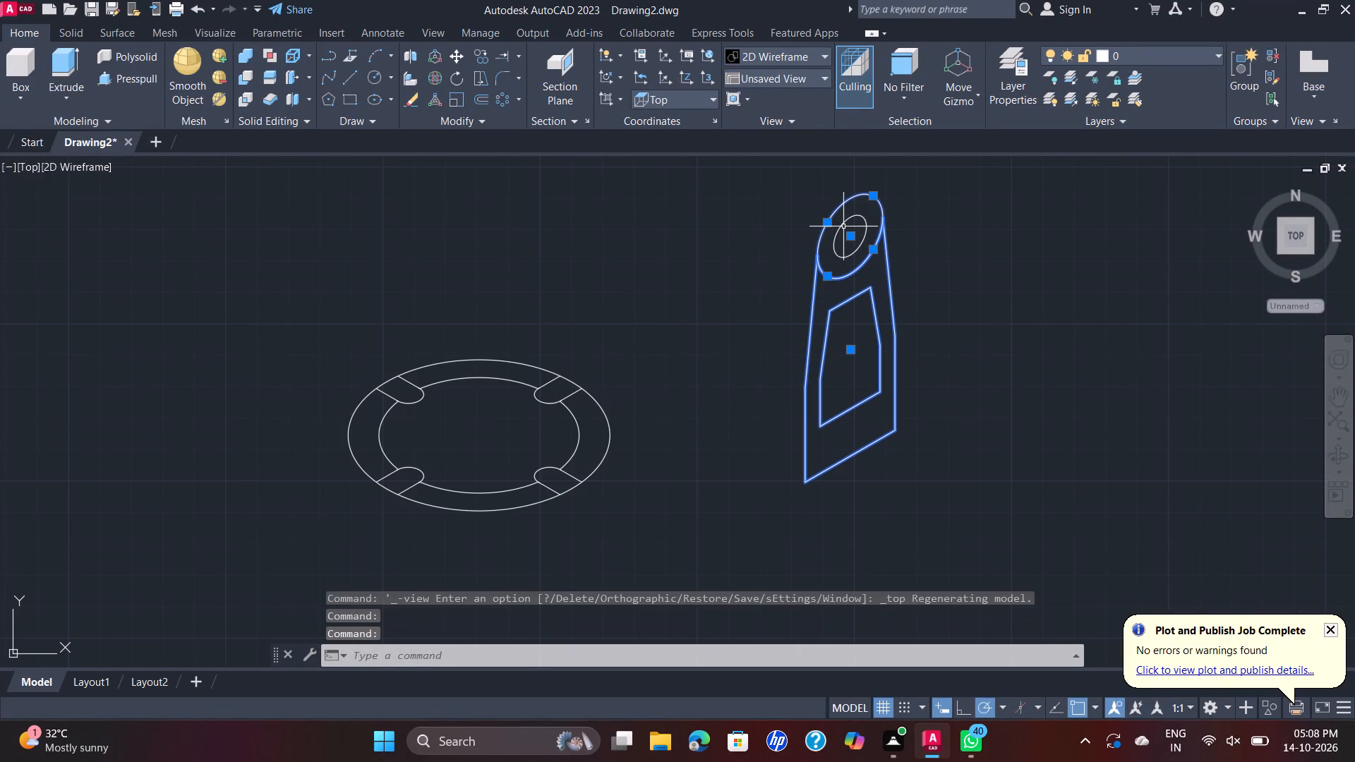
pyautogui.click(843, 226)
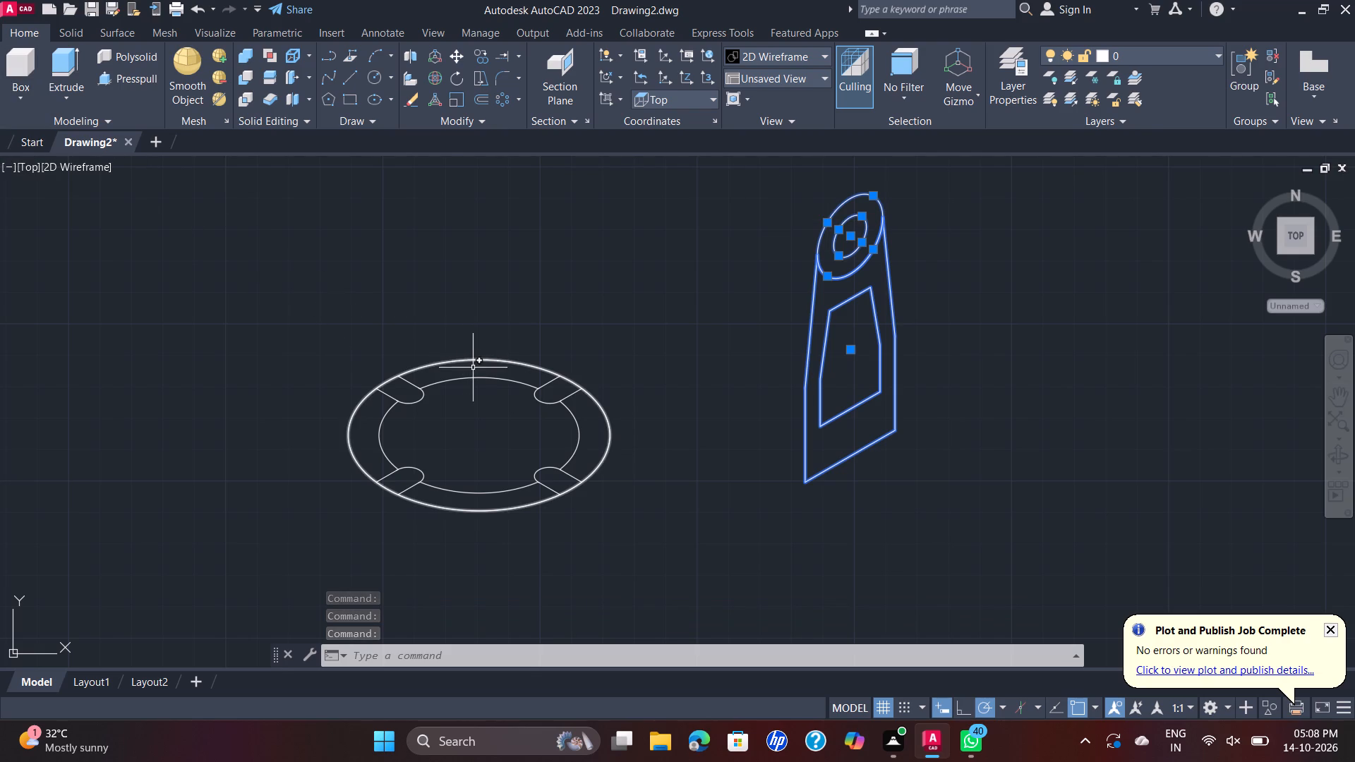
pyautogui.press('Escape')
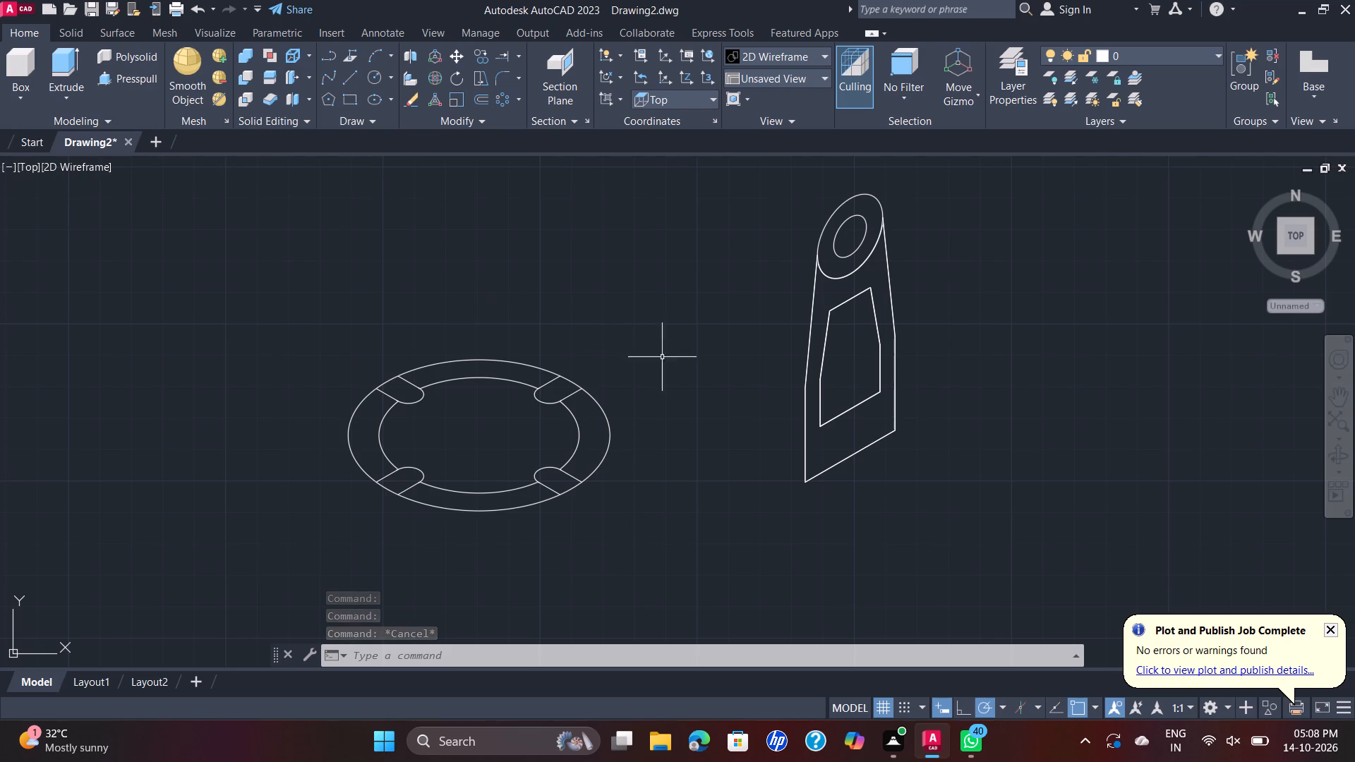
pyautogui.scroll(-1, 573, 374)
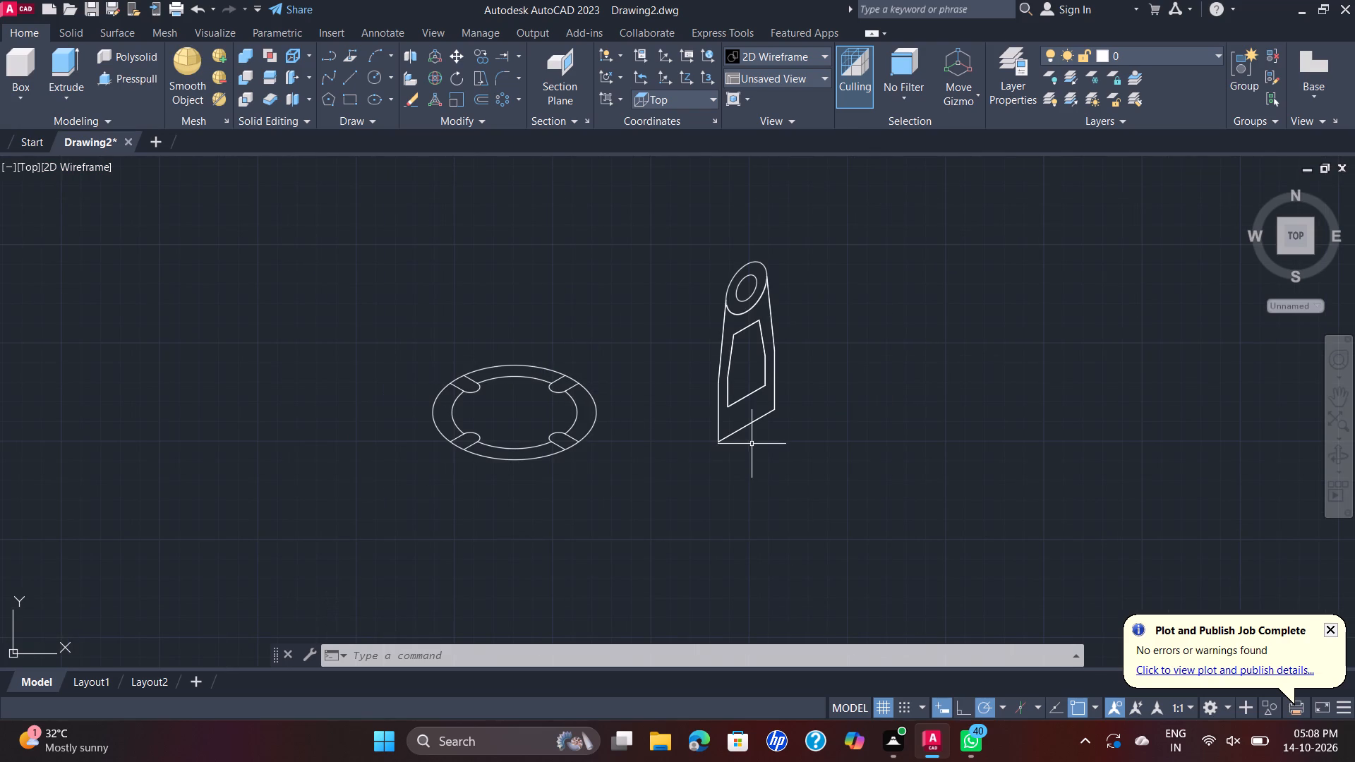
pyautogui.keyDown('shift'); pyautogui.moveTo(750, 444); pyautogui.dragTo(759, 279, button='middle'); pyautogui.keyUp('shift')
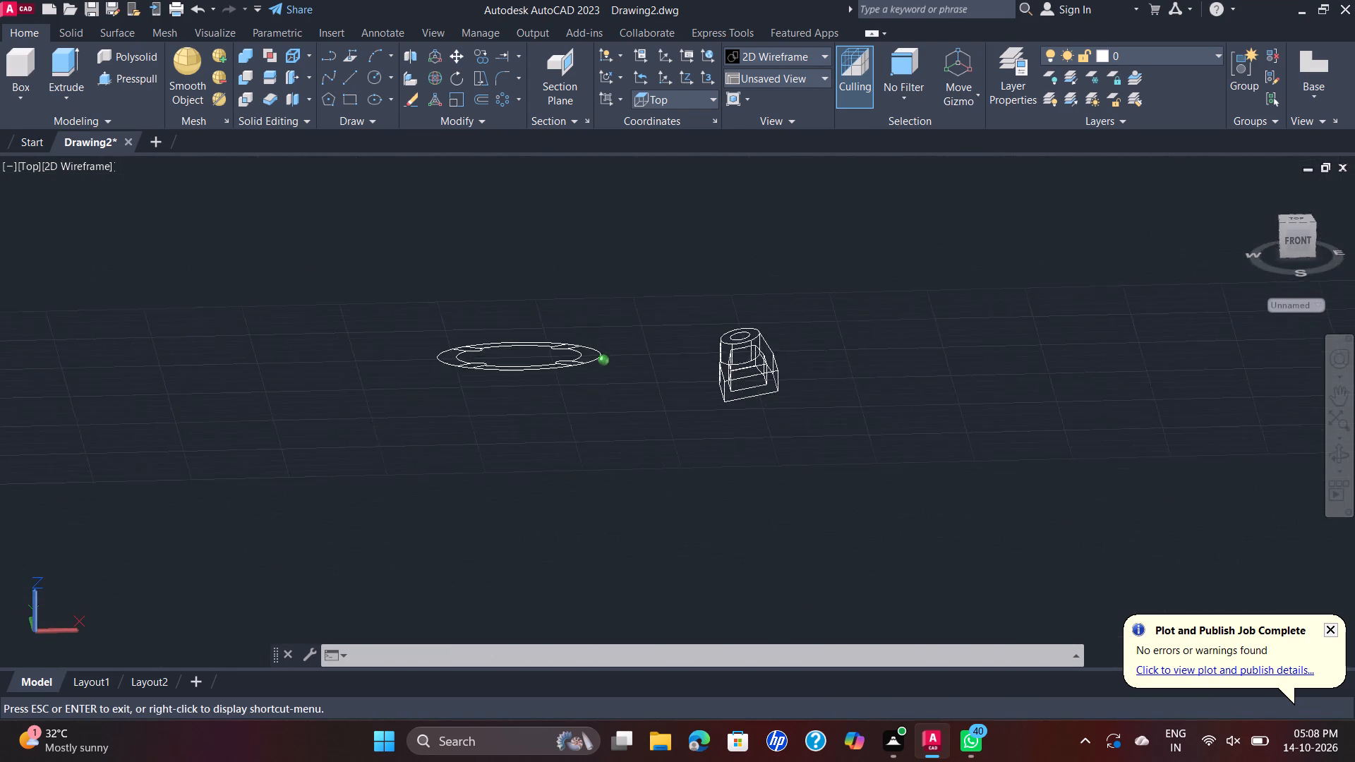
pyautogui.keyDown('shift'); pyautogui.moveTo(759, 279); pyautogui.dragTo(755, 372, button='middle'); pyautogui.keyUp('shift')
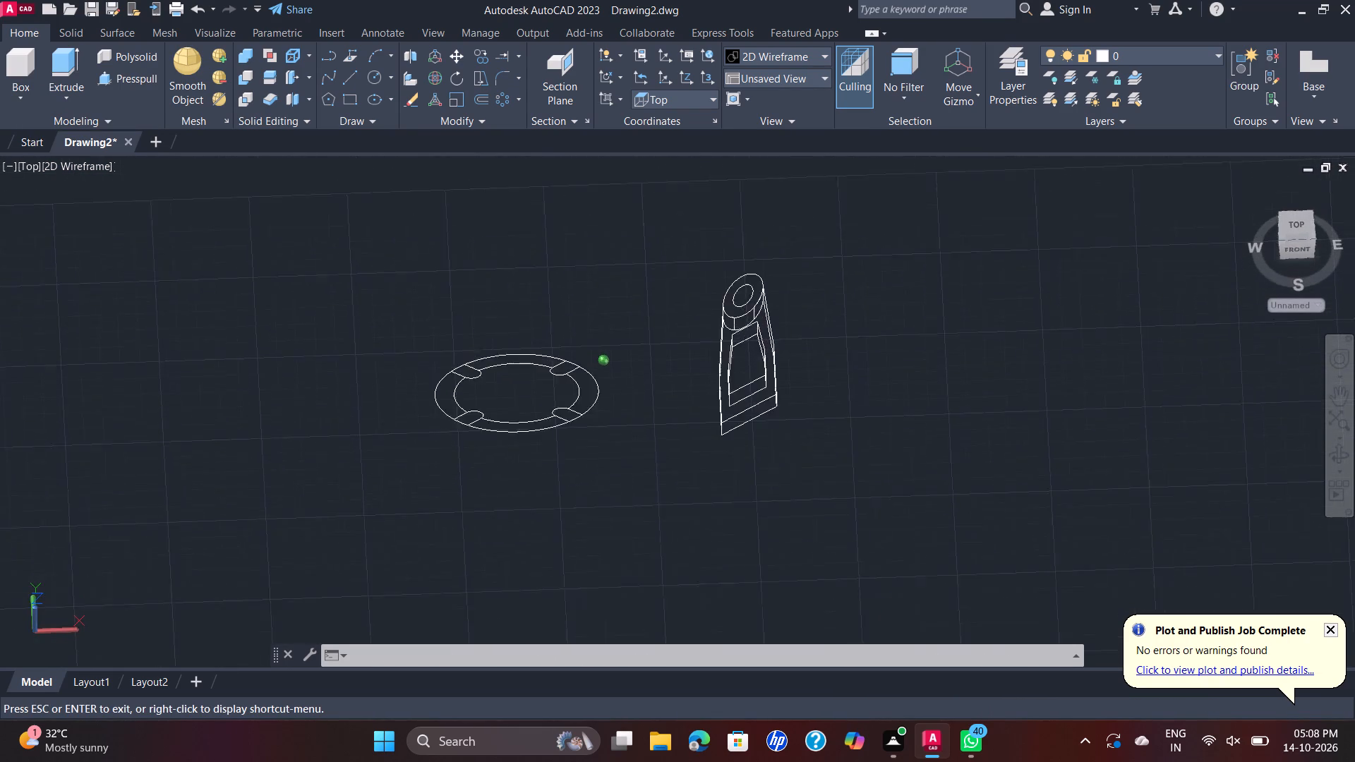
pyautogui.keyDown('shift'); pyautogui.moveTo(755, 372); pyautogui.dragTo(756, 399, button='middle'); pyautogui.keyUp('shift')
pyautogui.press('Escape')
pyautogui.scroll(-3, 435, 238)
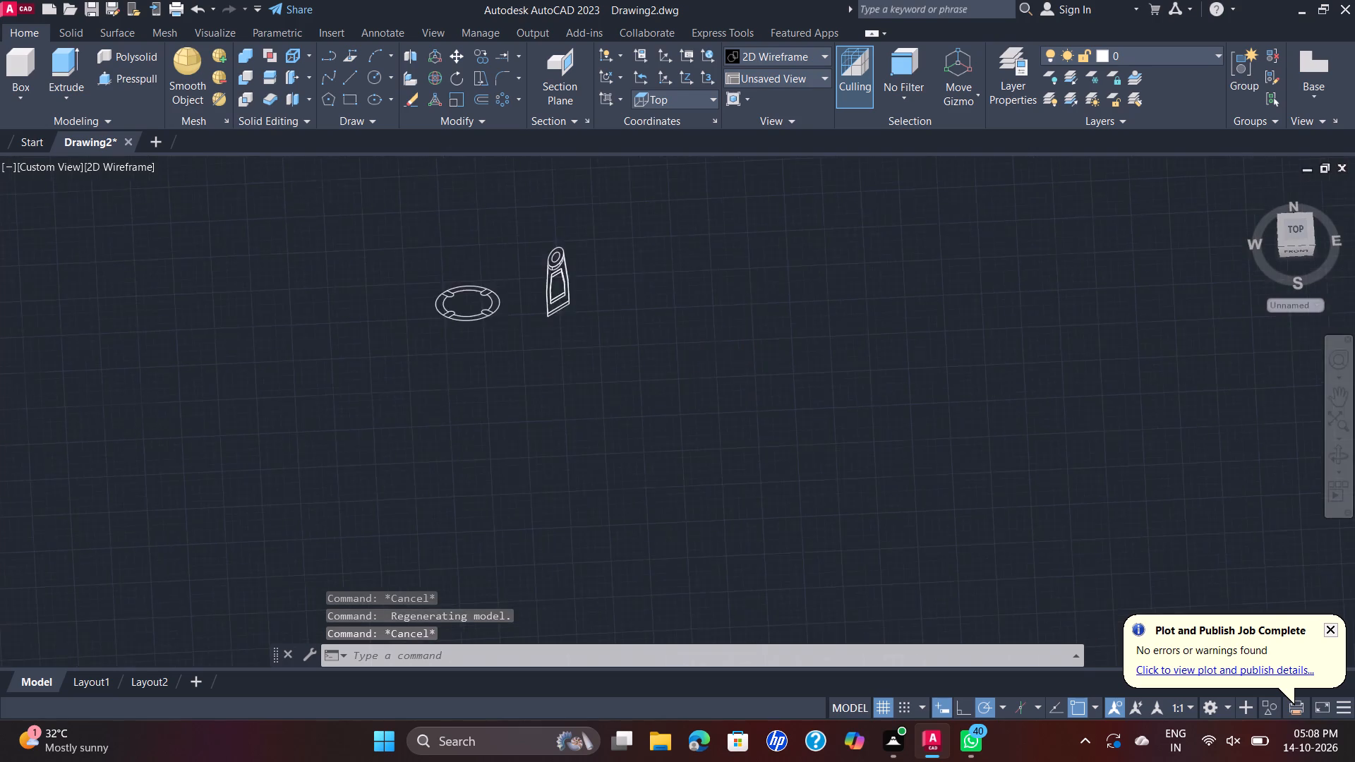
pyautogui.scroll(1, 436, 236)
# Switch the drawing to the NW Isometric view.
pyautogui.click(41, 162)
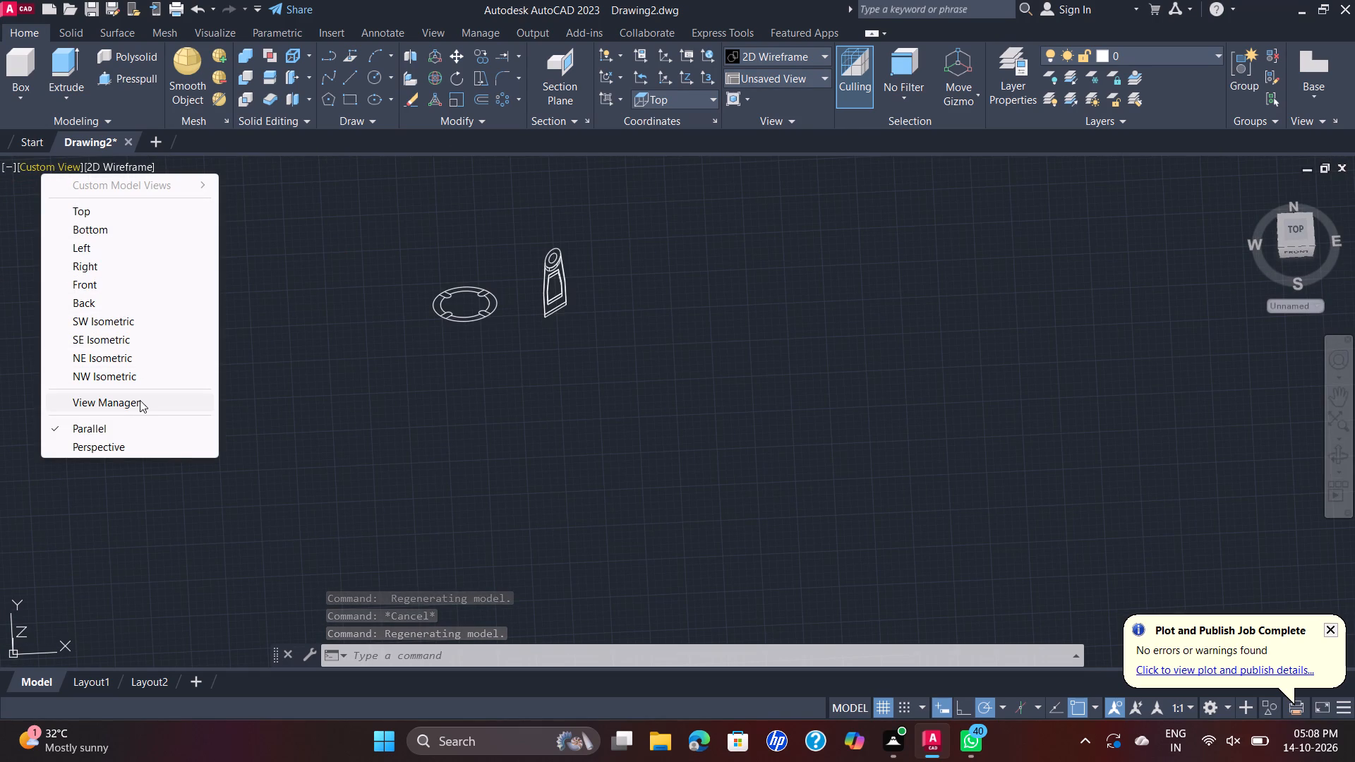
pyautogui.click(131, 373)
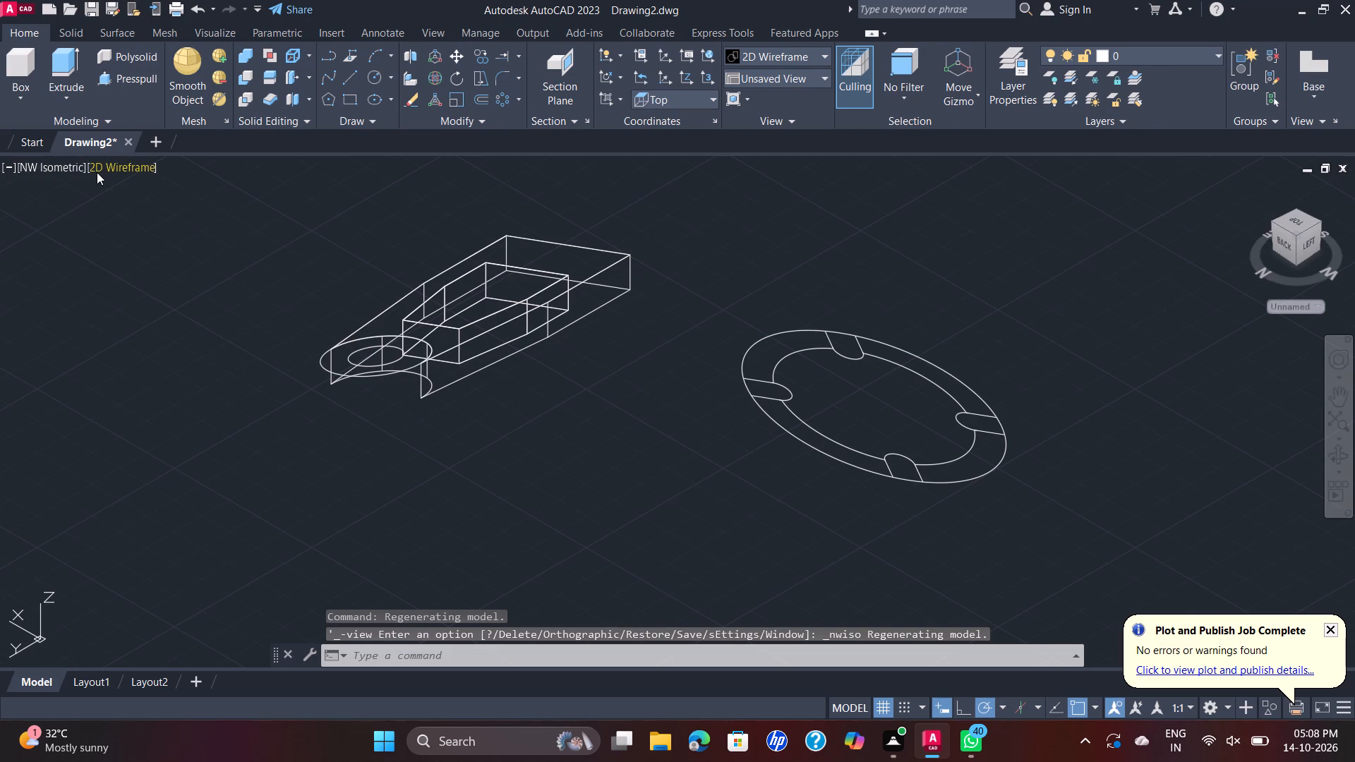
# Switch the drawing to the SE Isometric view.
pyautogui.click(37, 164)
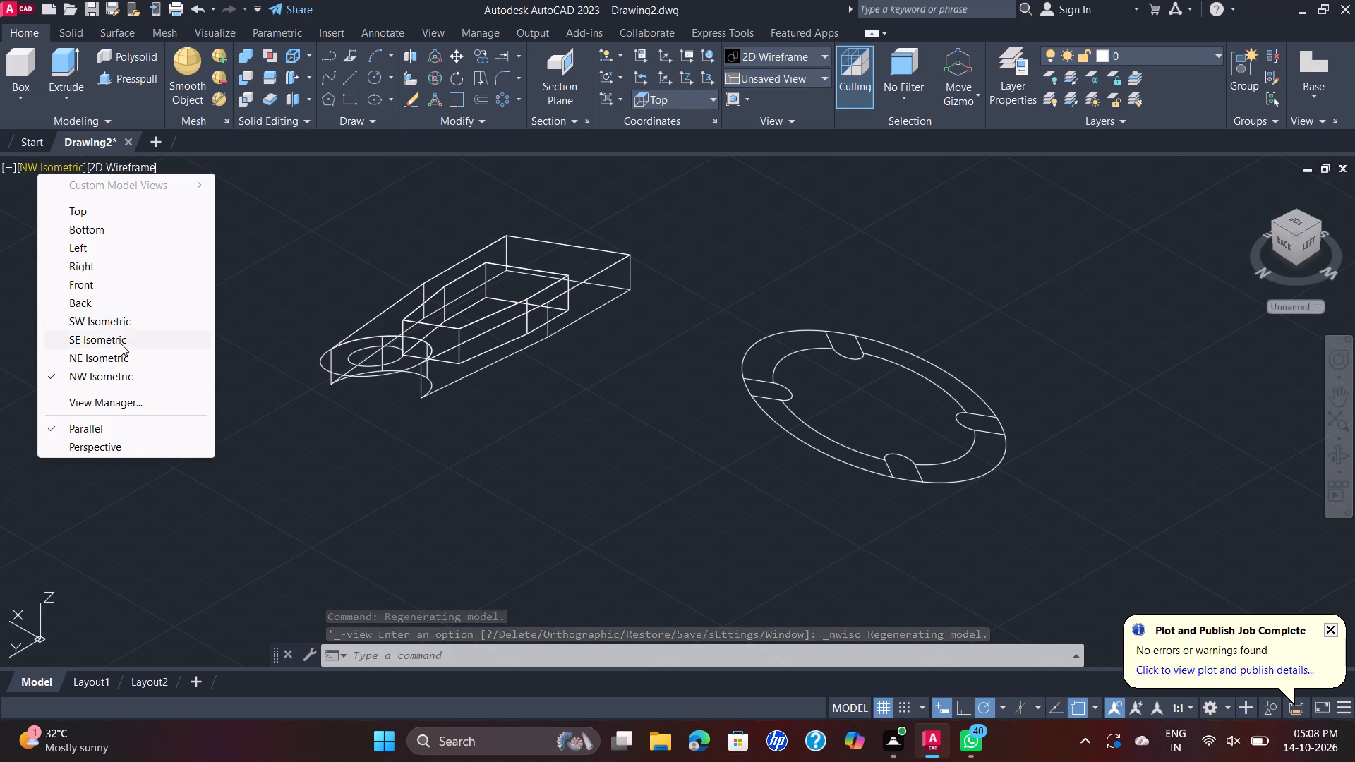
pyautogui.click(109, 335)
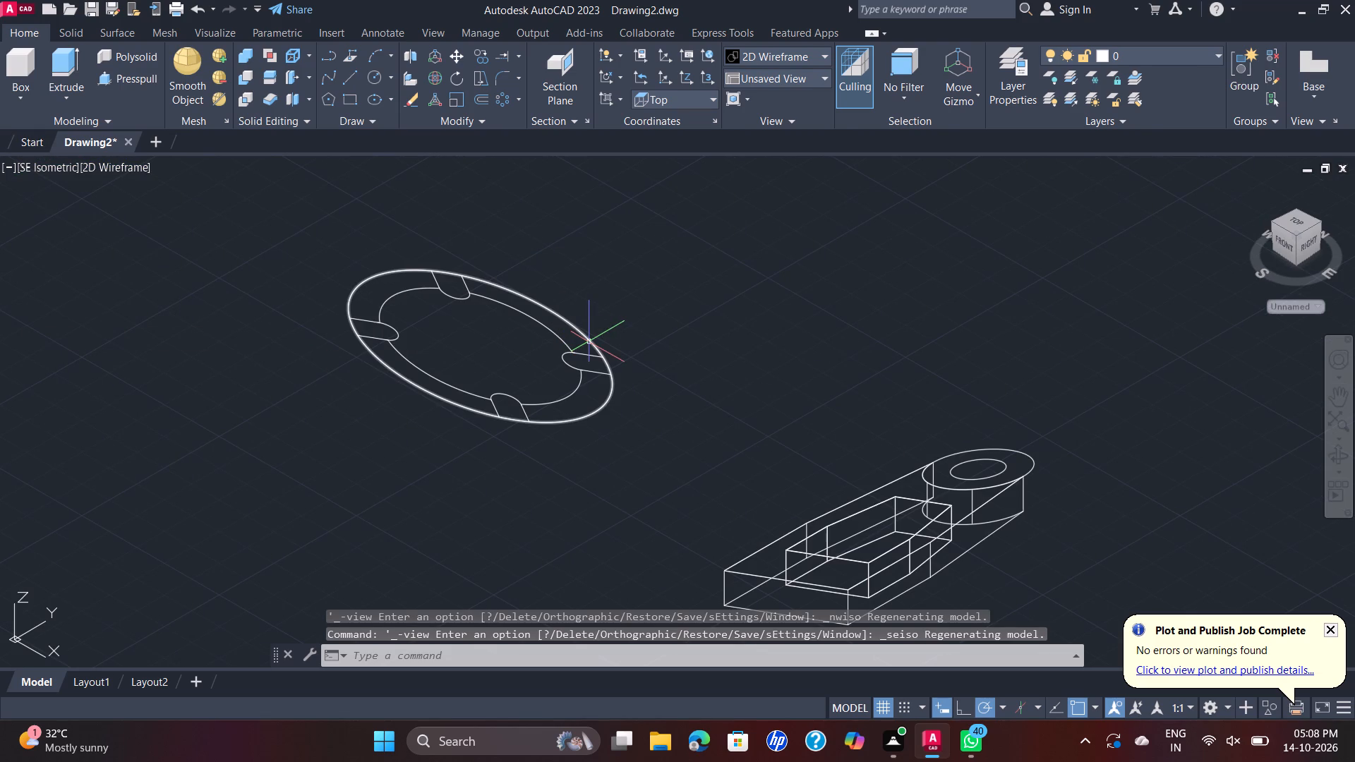
# Draw a circle of diameter 68 in the empty space beside the tapered body's round end.
pyautogui.scroll(-2, 616, 341)
pyautogui.scroll(1, 618, 341)
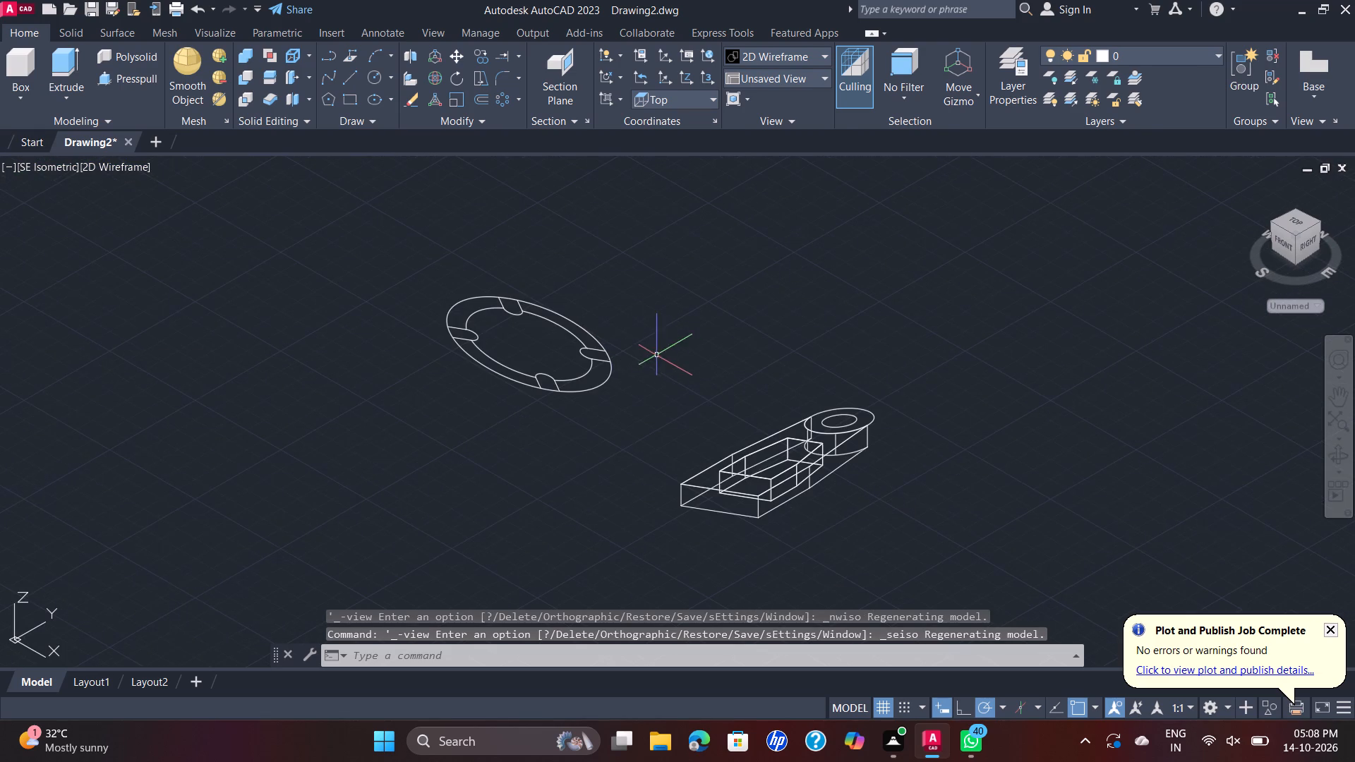
pyautogui.scroll(1, 682, 360)
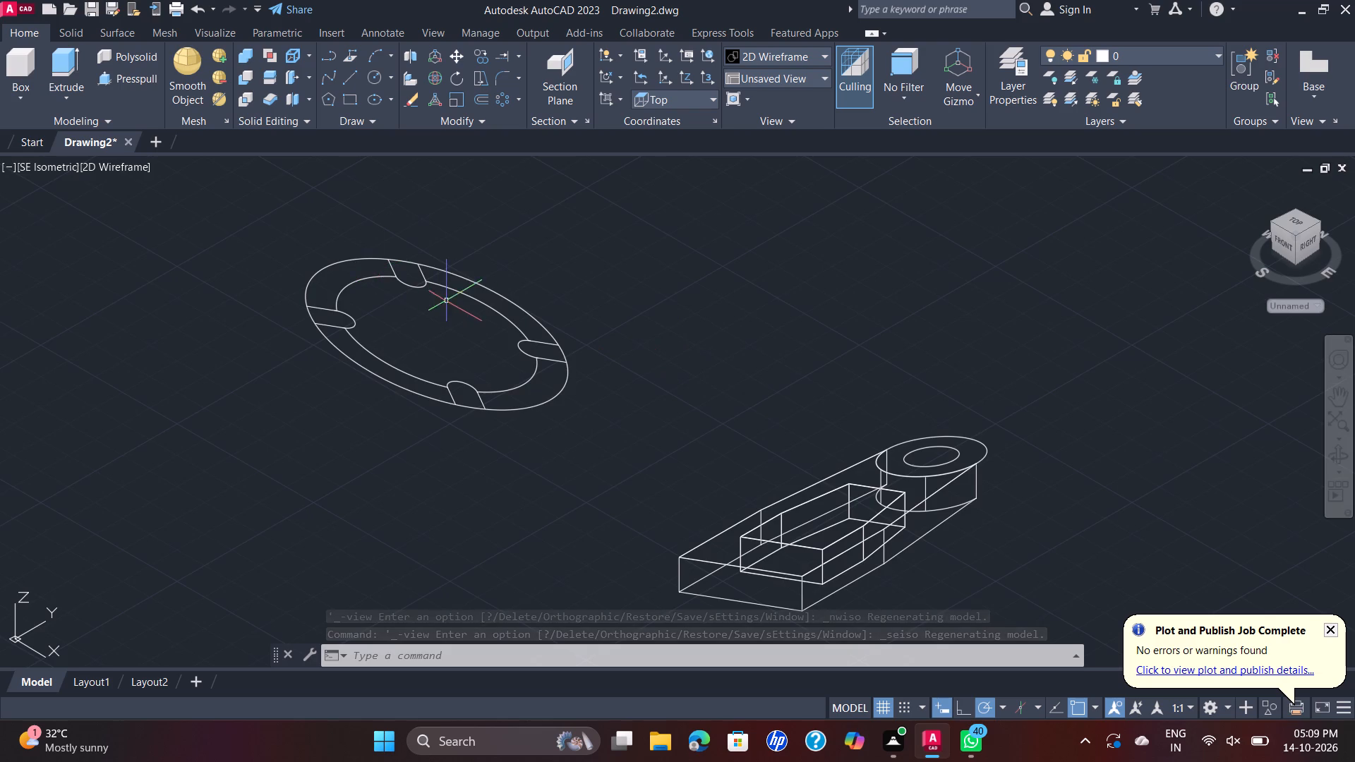
pyautogui.scroll(-2, 461, 306)
pyautogui.scroll(1, 466, 298)
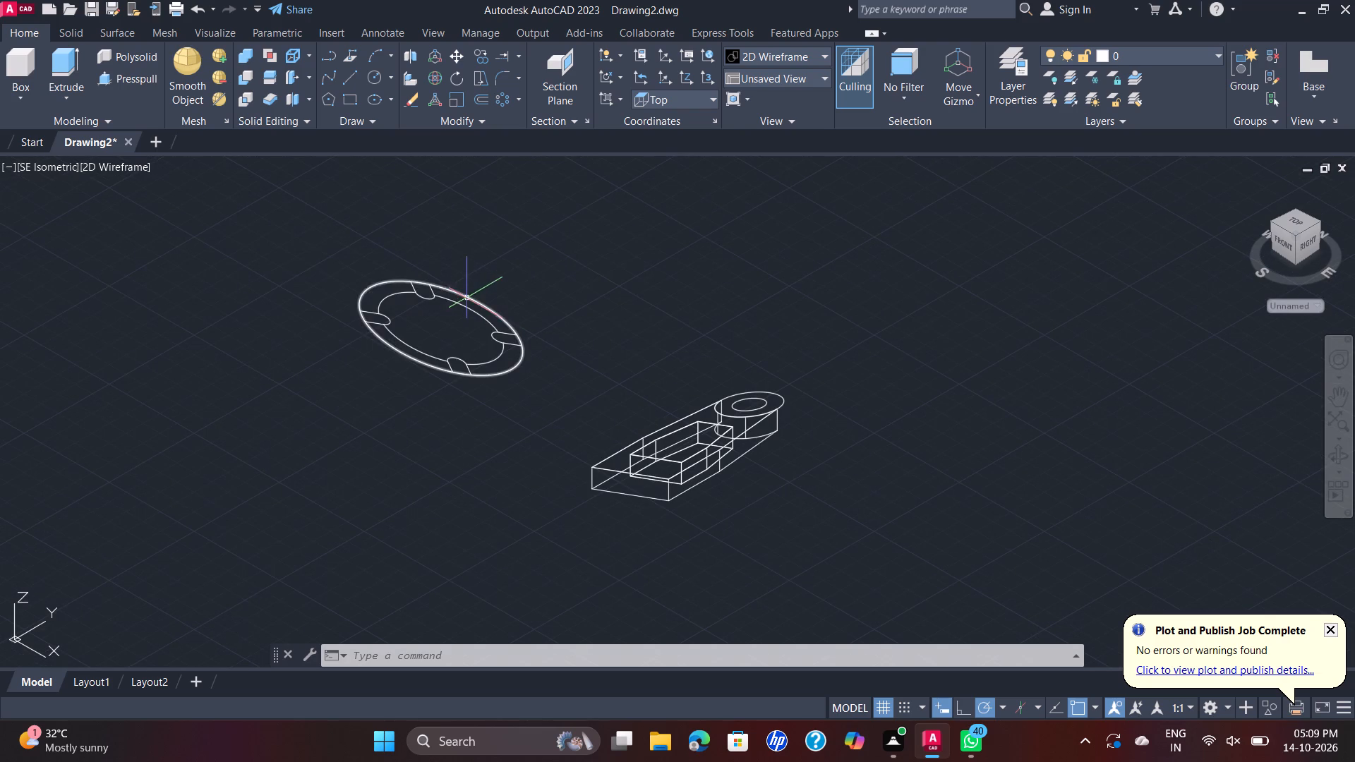
pyautogui.click(381, 78)
pyautogui.click(877, 397)
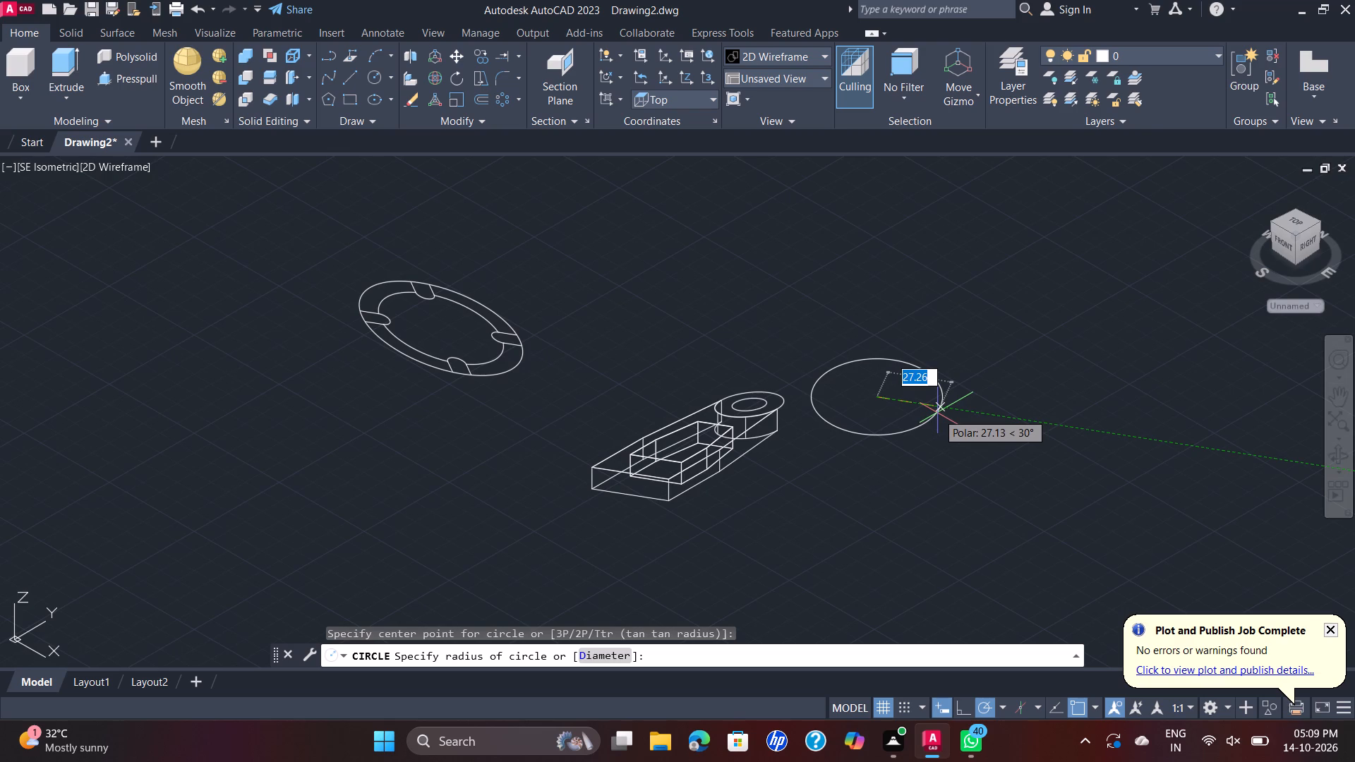
pyautogui.press('d')
pyautogui.press('Return')
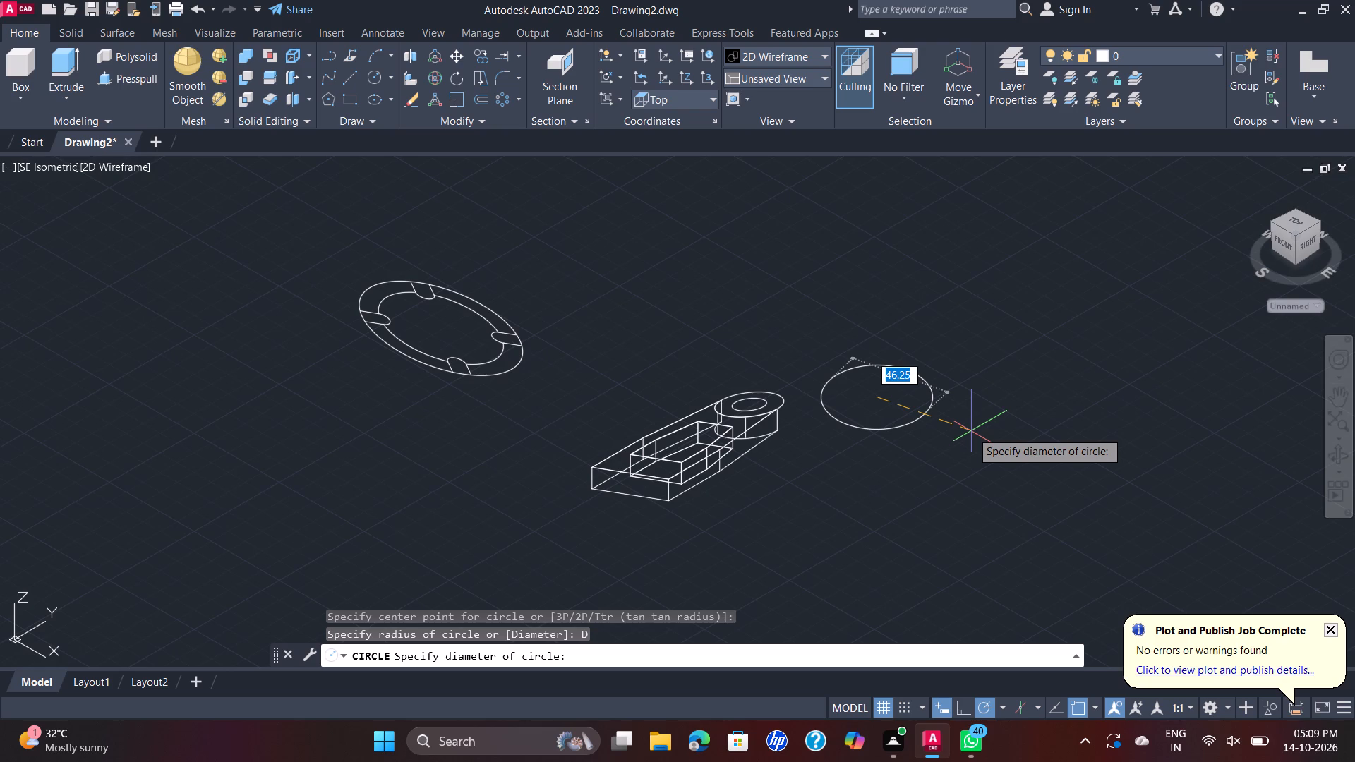
pyautogui.press('6')
pyautogui.press('8')
pyautogui.press('Return')
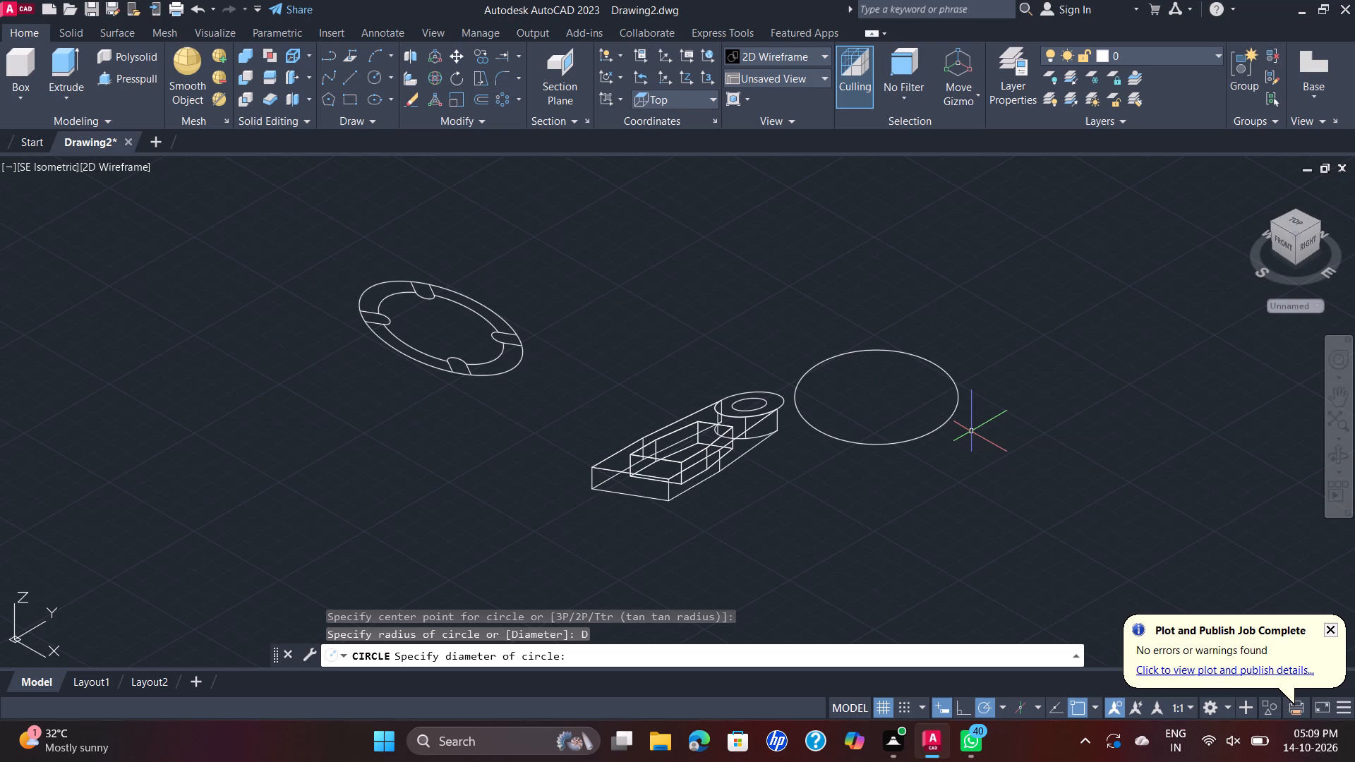
# Draw a concentric circle of diameter 52 inside the 68-diameter circle.
pyautogui.press('space')
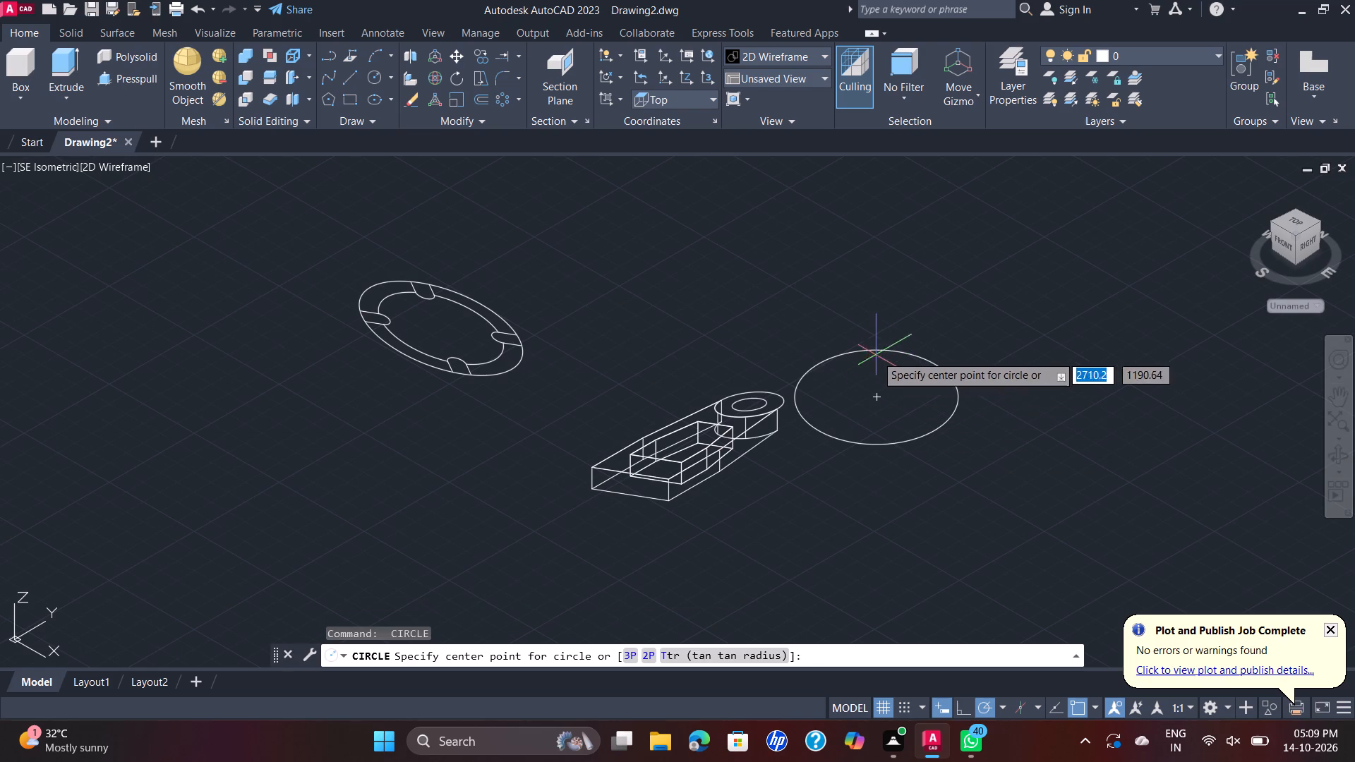
pyautogui.click(875, 399)
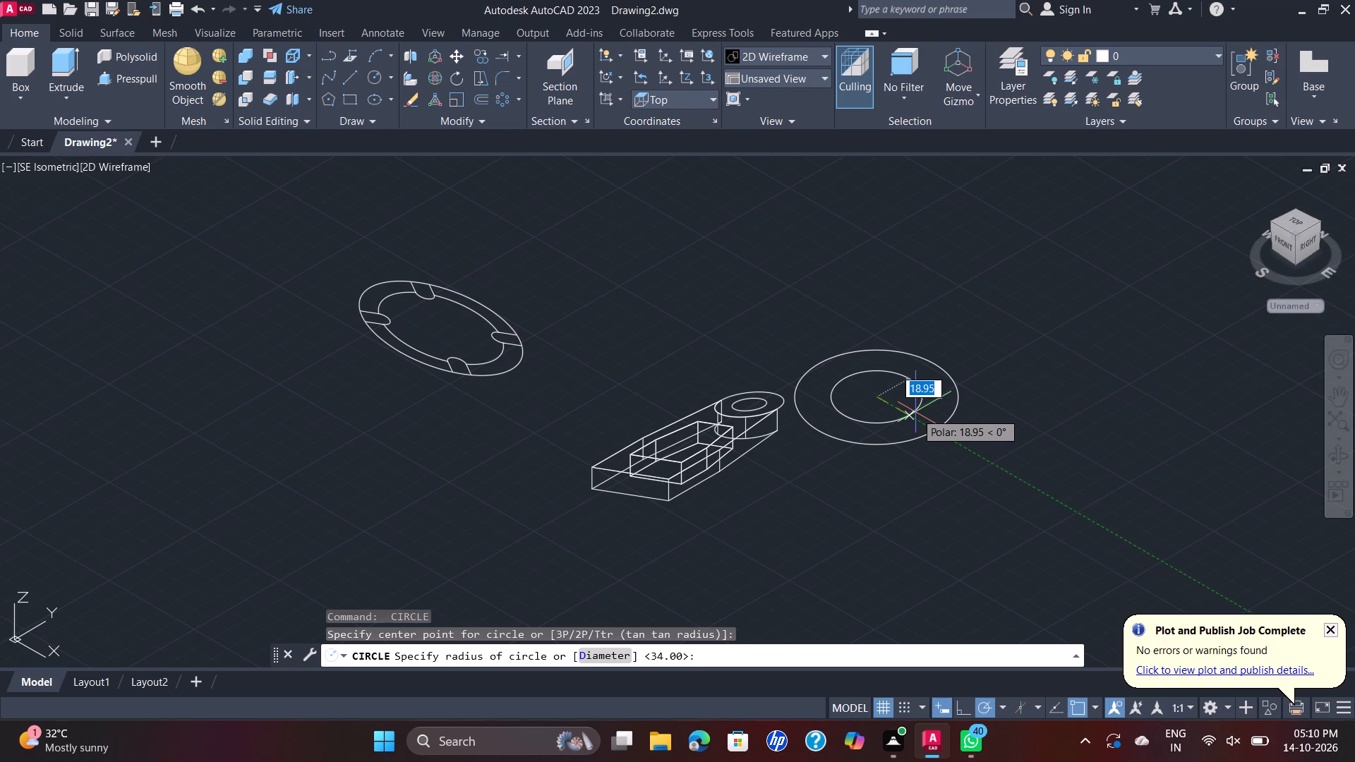
pyautogui.press('d')
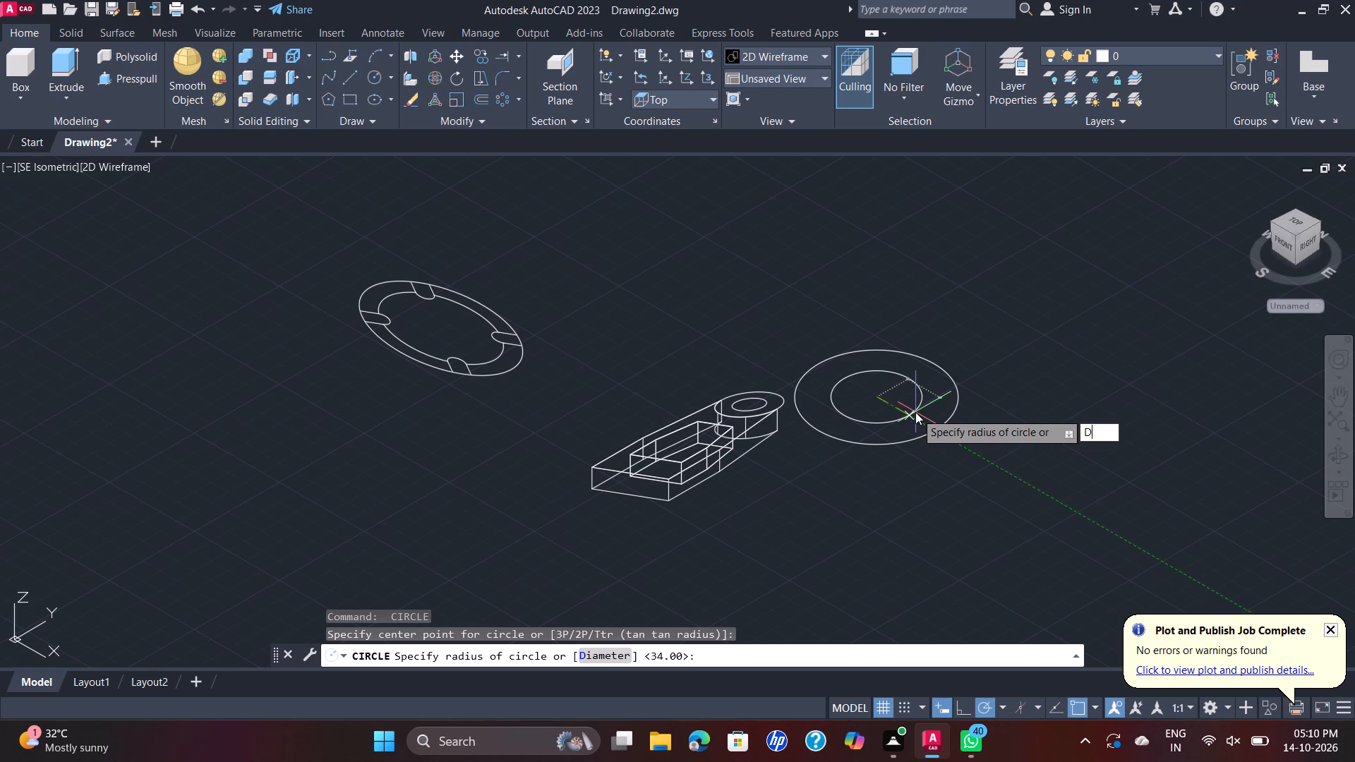
pyautogui.press('Return')
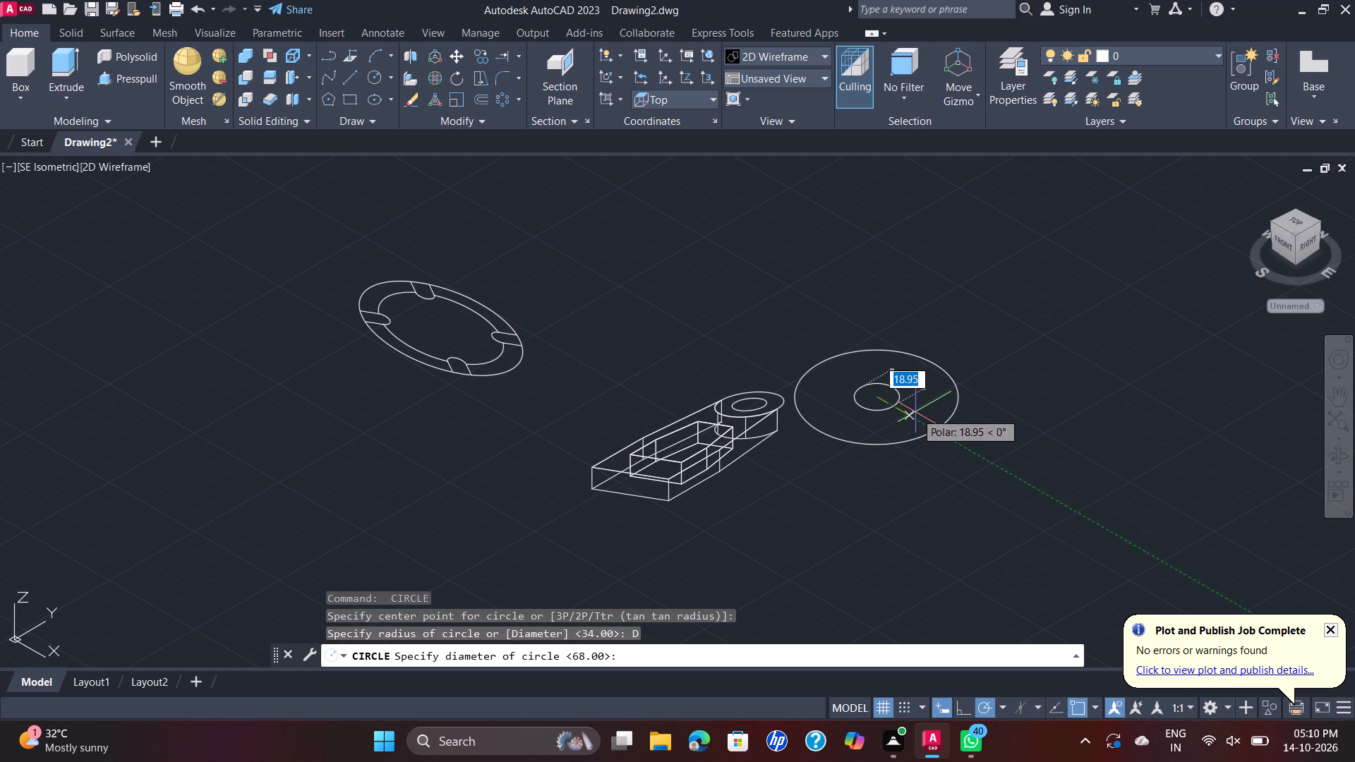
pyautogui.write('52')
pyautogui.press('Return')
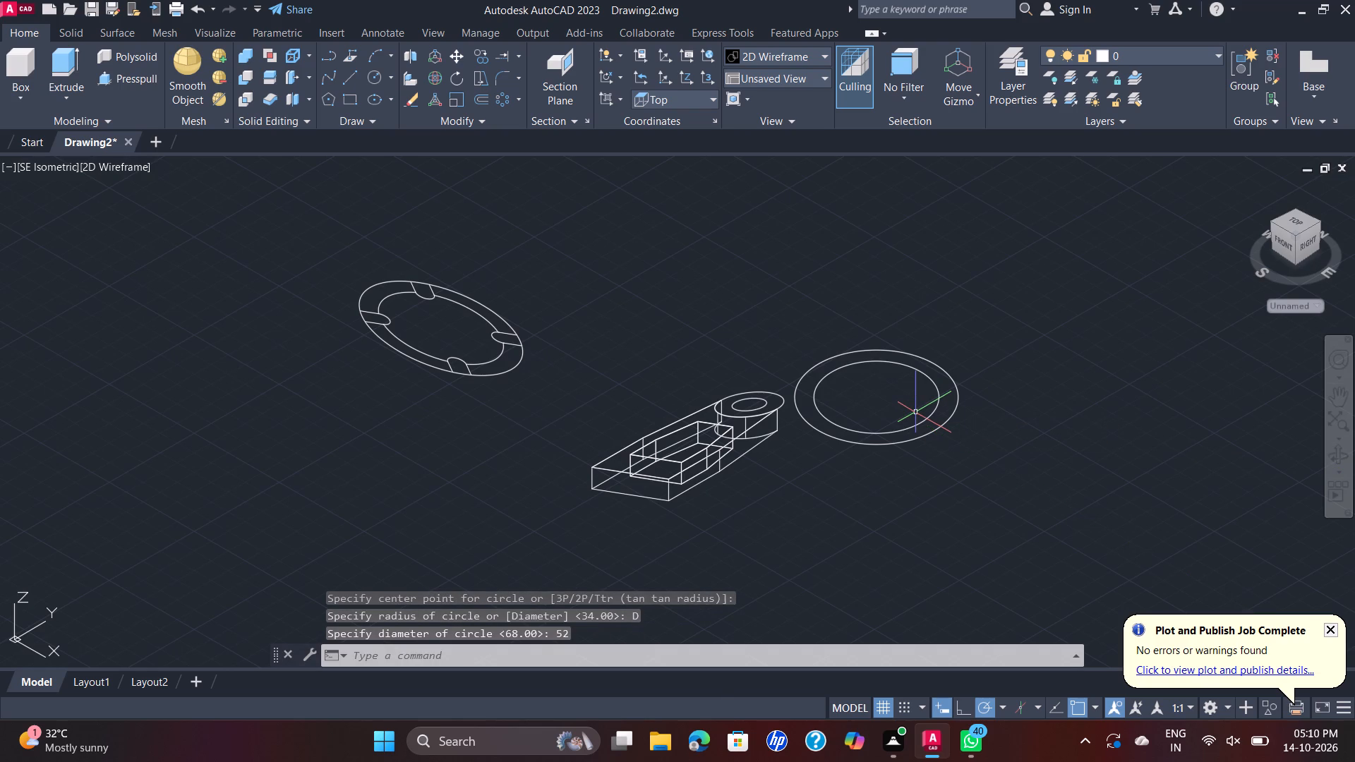
# Move the extruded tapered body with its two end circles away from the new circles, to the empty area below the slotted ring.
pyautogui.click(744, 429)
pyautogui.click(752, 411)
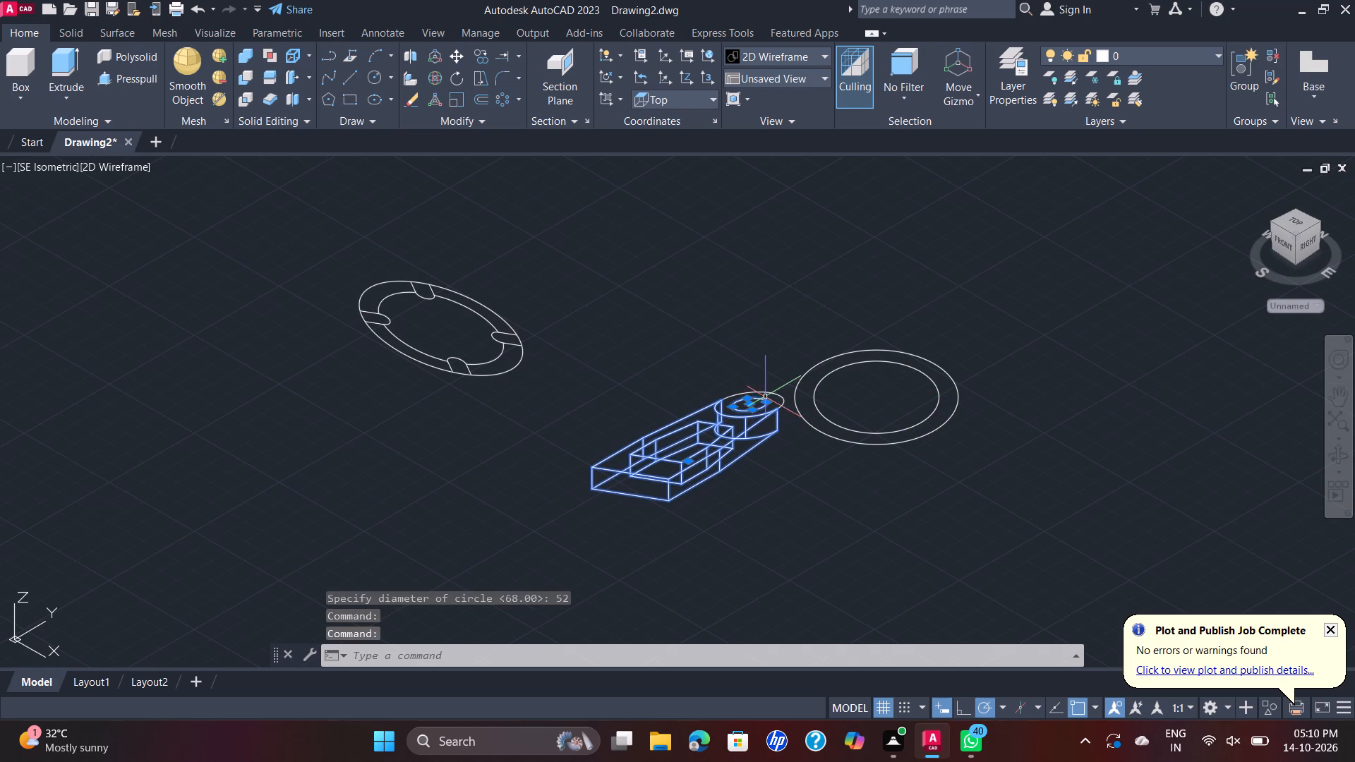
pyautogui.click(769, 392)
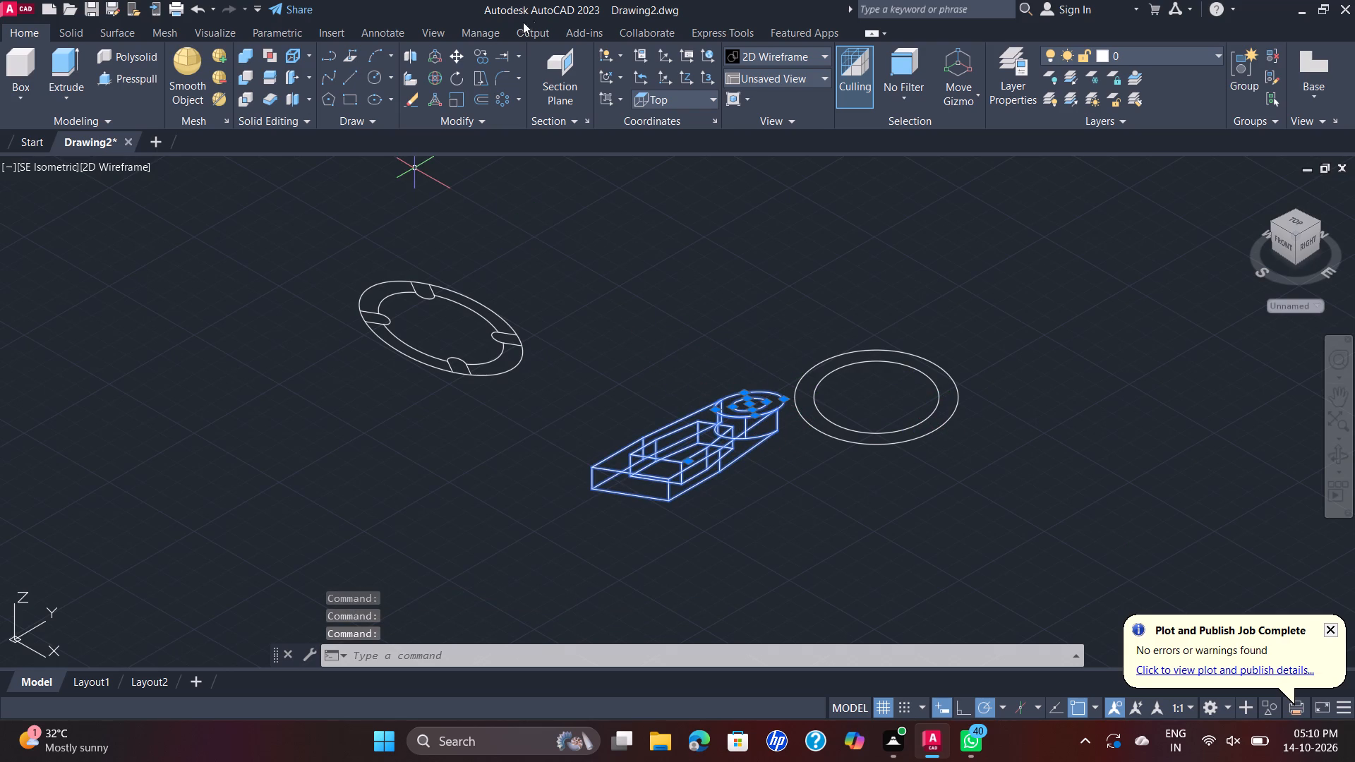
pyautogui.click(459, 56)
pyautogui.click(694, 461)
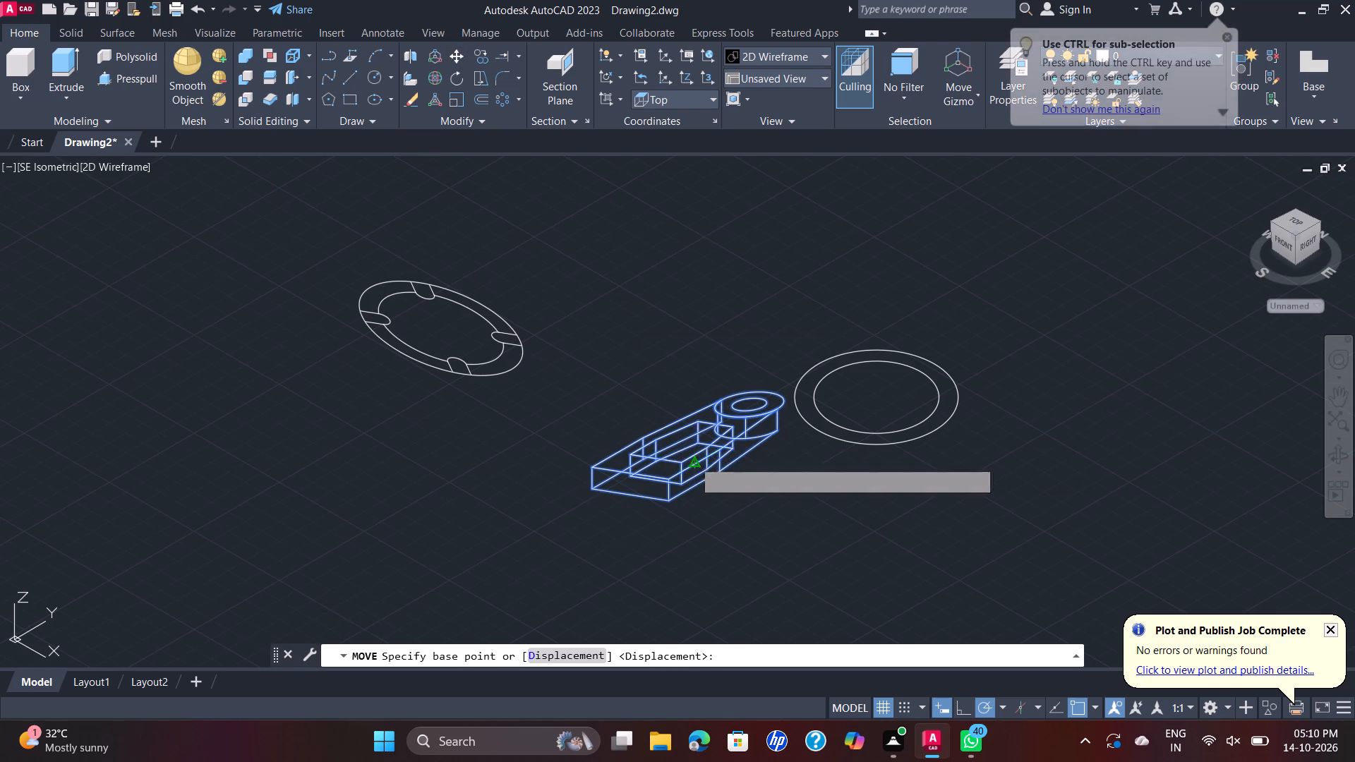
pyautogui.click(310, 459)
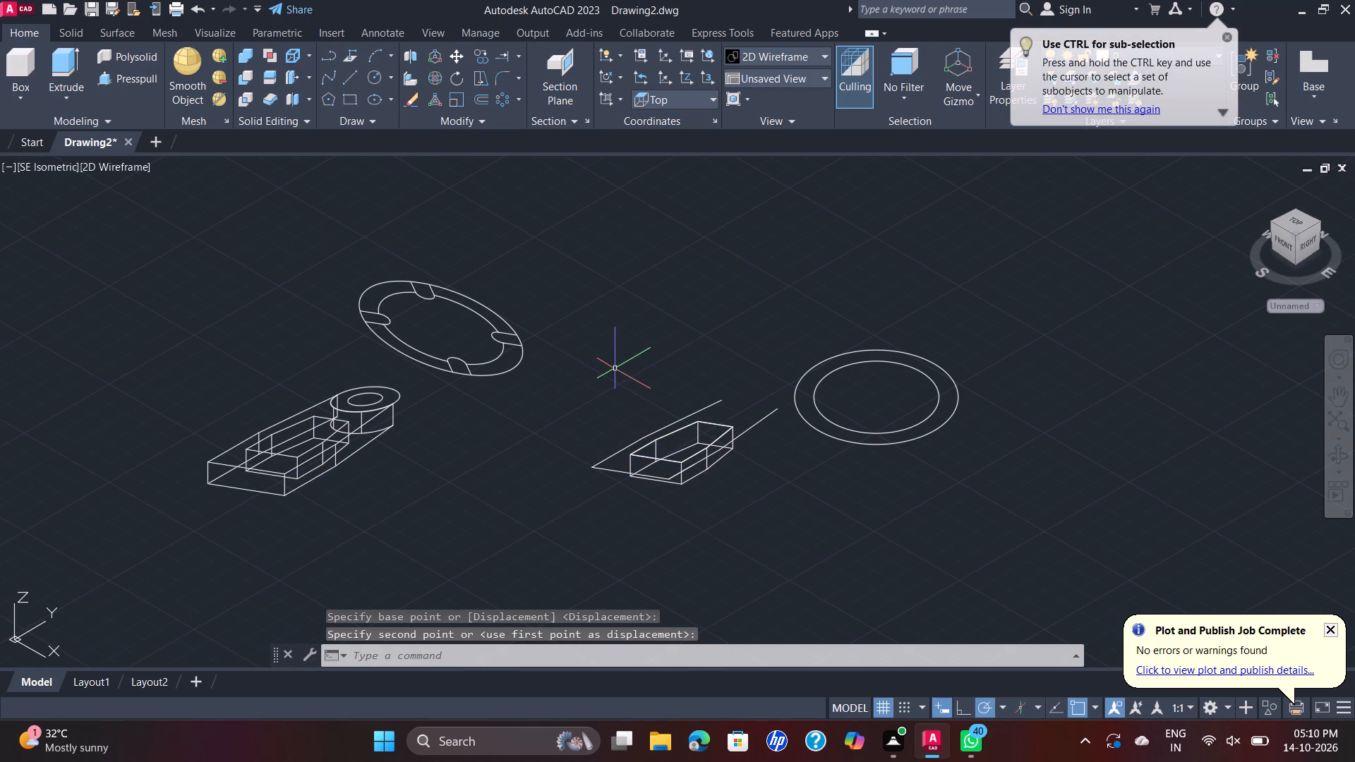
# Erase the leftover outline lines and inner opening geometry remaining at the tapered body's former position.
pyautogui.click(614, 373)
pyautogui.click(749, 534)
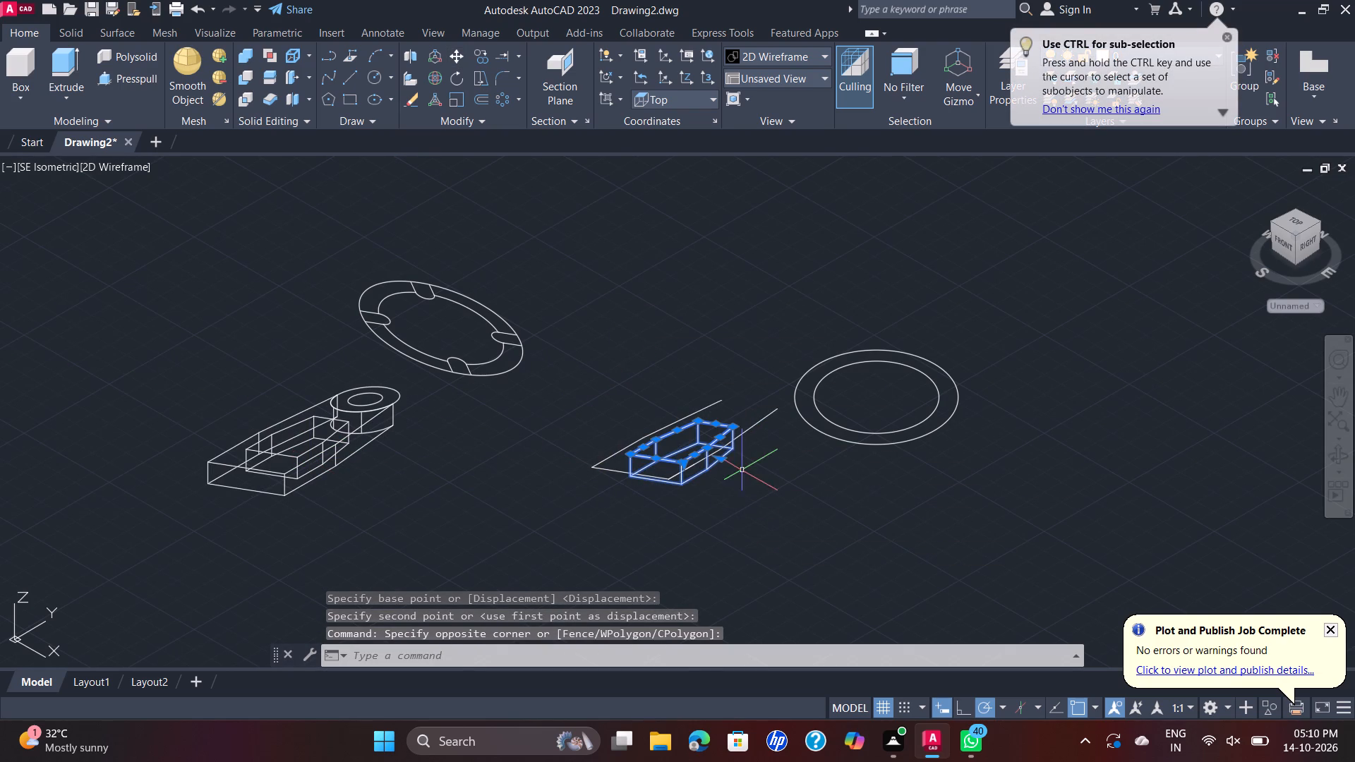
pyautogui.click(749, 428)
pyautogui.click(721, 402)
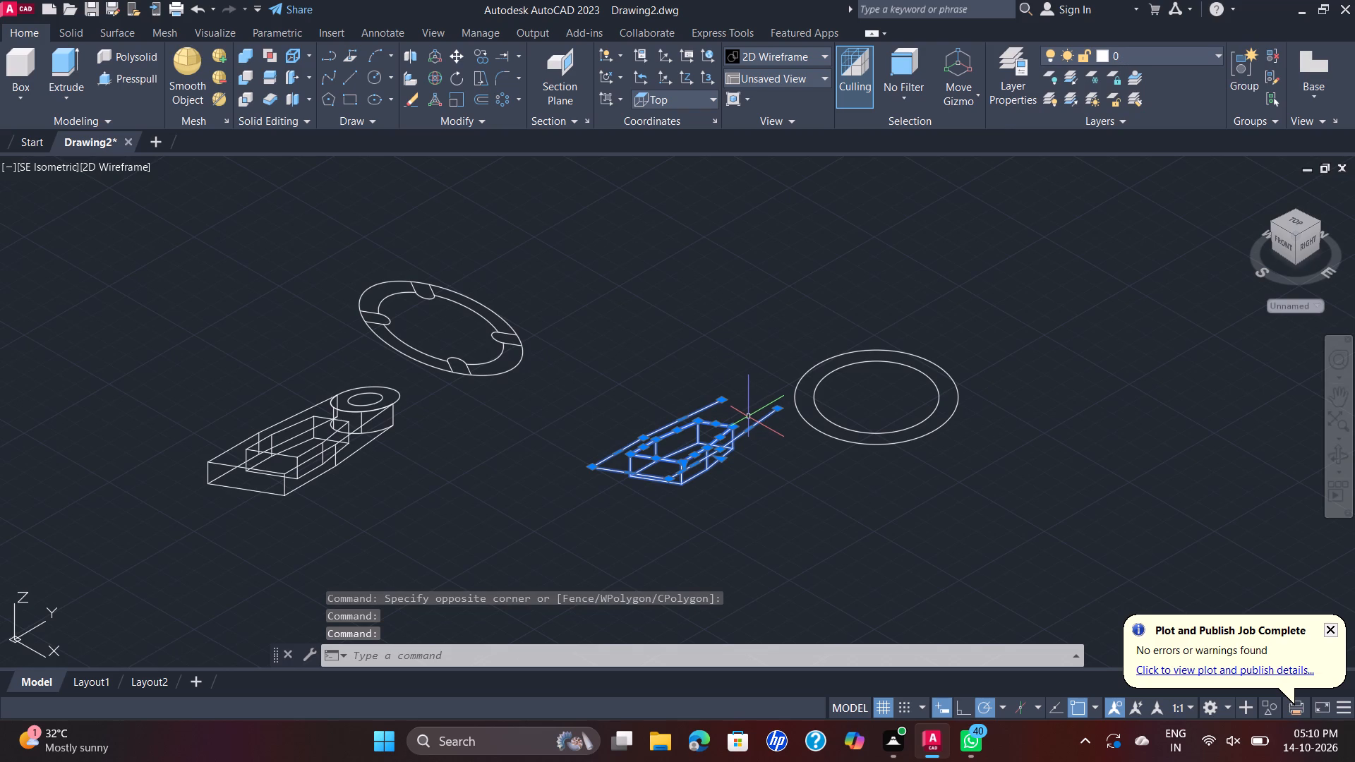
pyautogui.press('Delete')
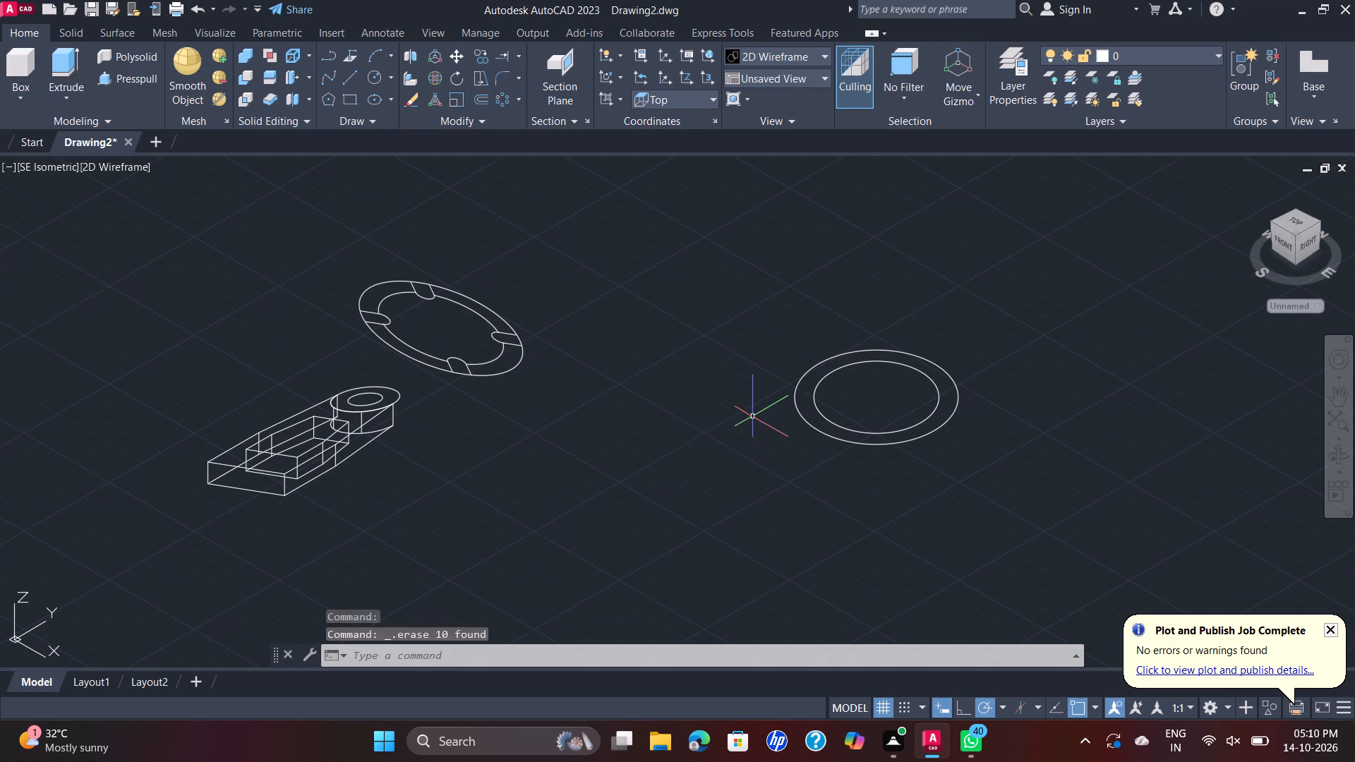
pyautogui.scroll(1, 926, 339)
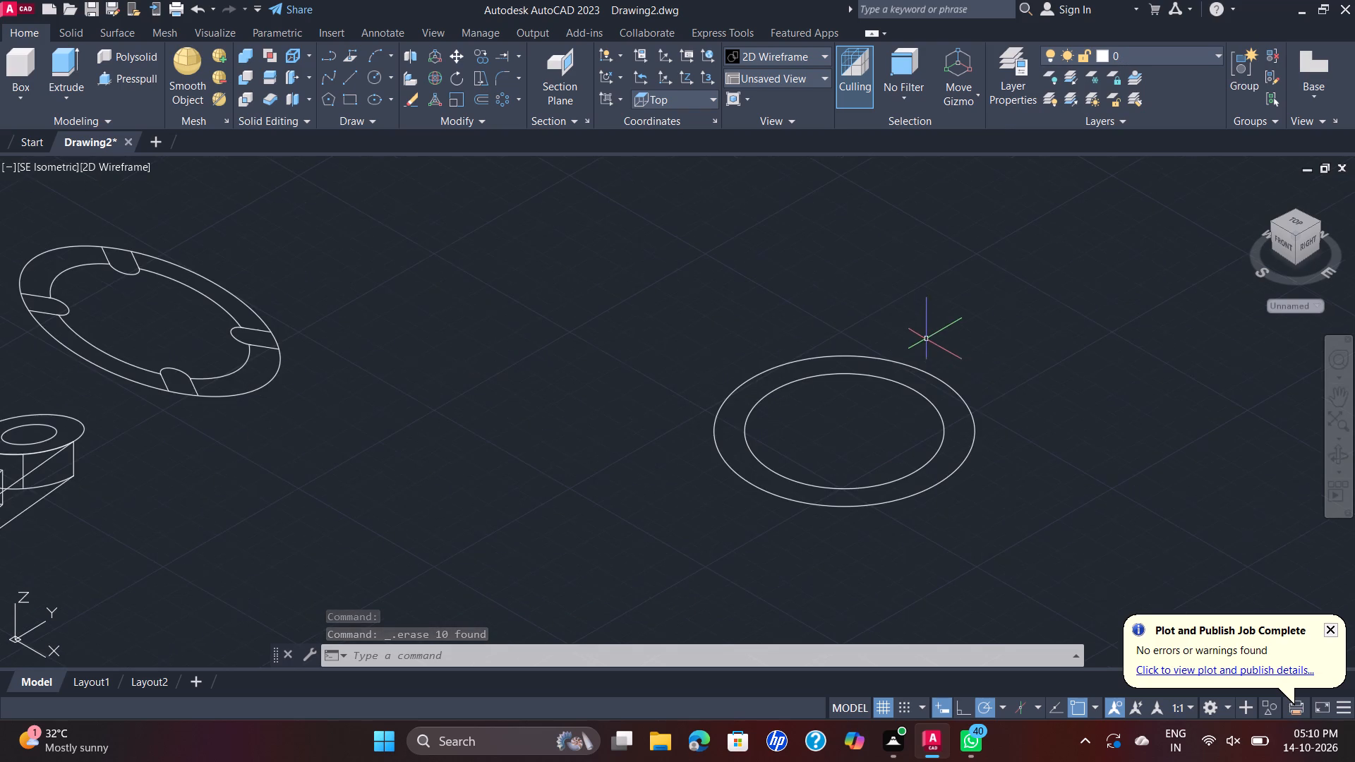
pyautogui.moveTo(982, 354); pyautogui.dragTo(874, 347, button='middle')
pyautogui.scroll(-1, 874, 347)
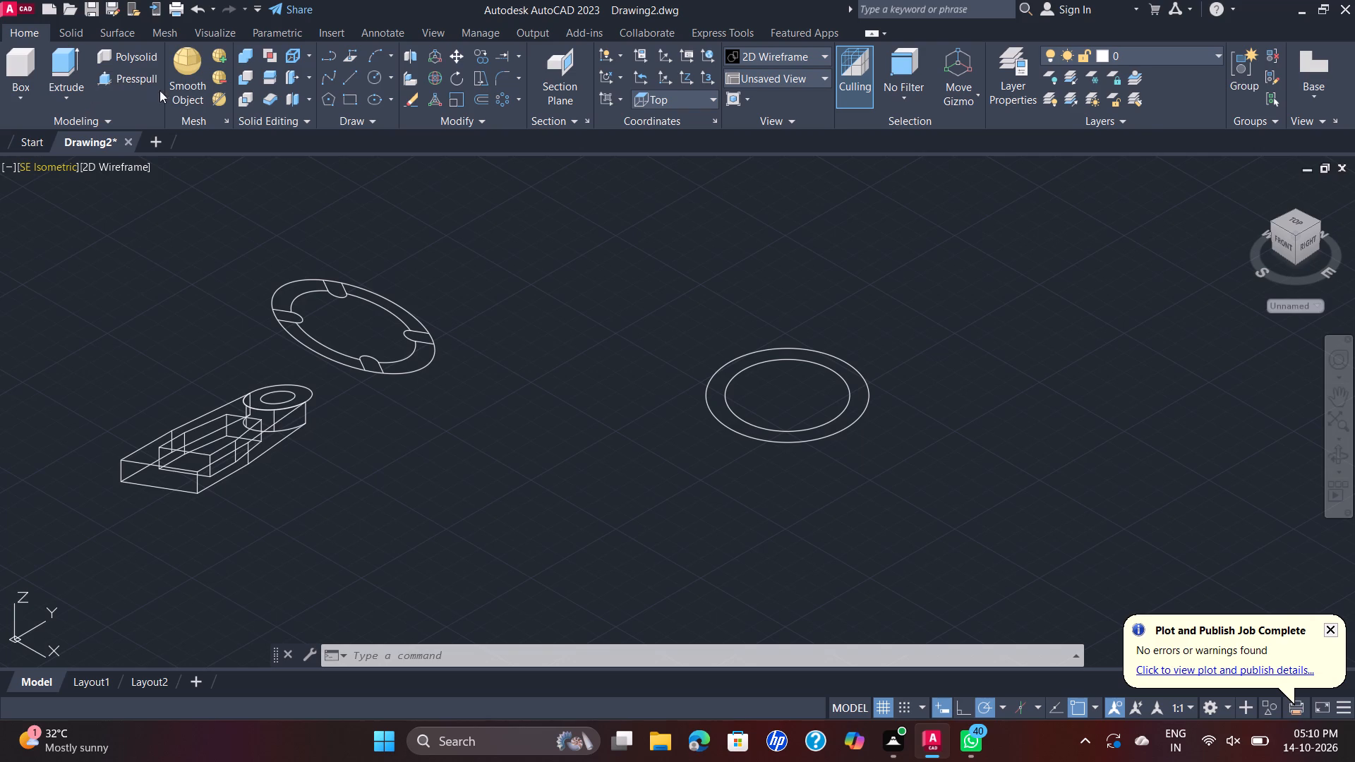
# Draw a construction line from the centre of the 68/52 ring to the outer circle's quadrant in the 270° direction.
pyautogui.click(347, 76)
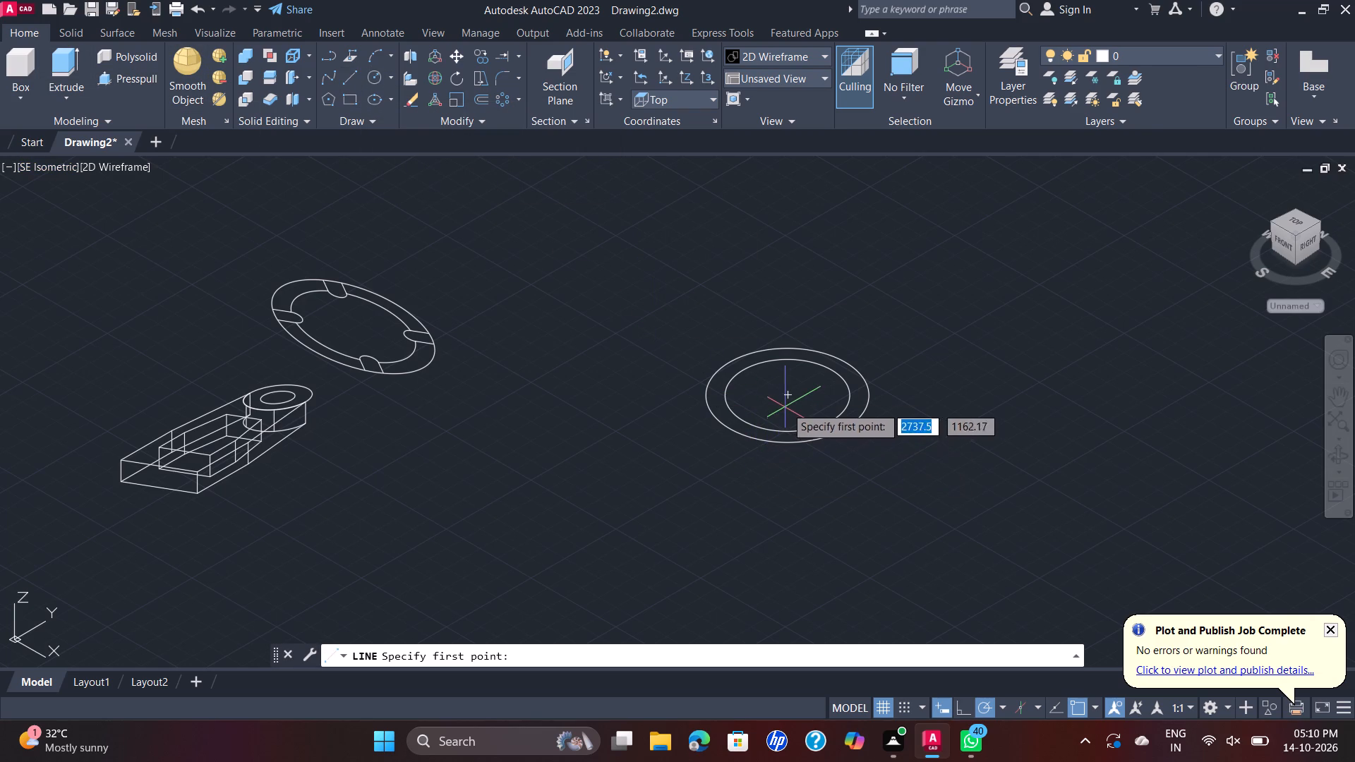
pyautogui.click(788, 397)
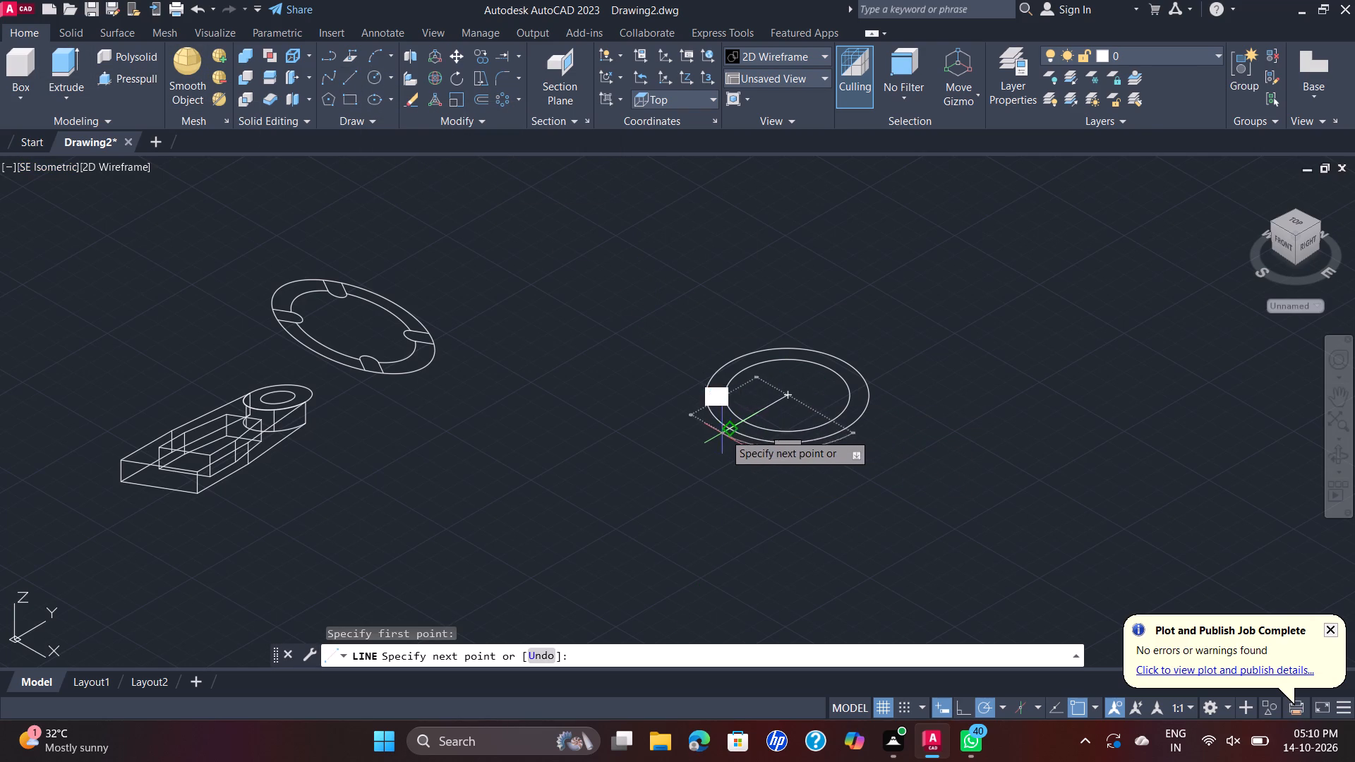
pyautogui.click(730, 430)
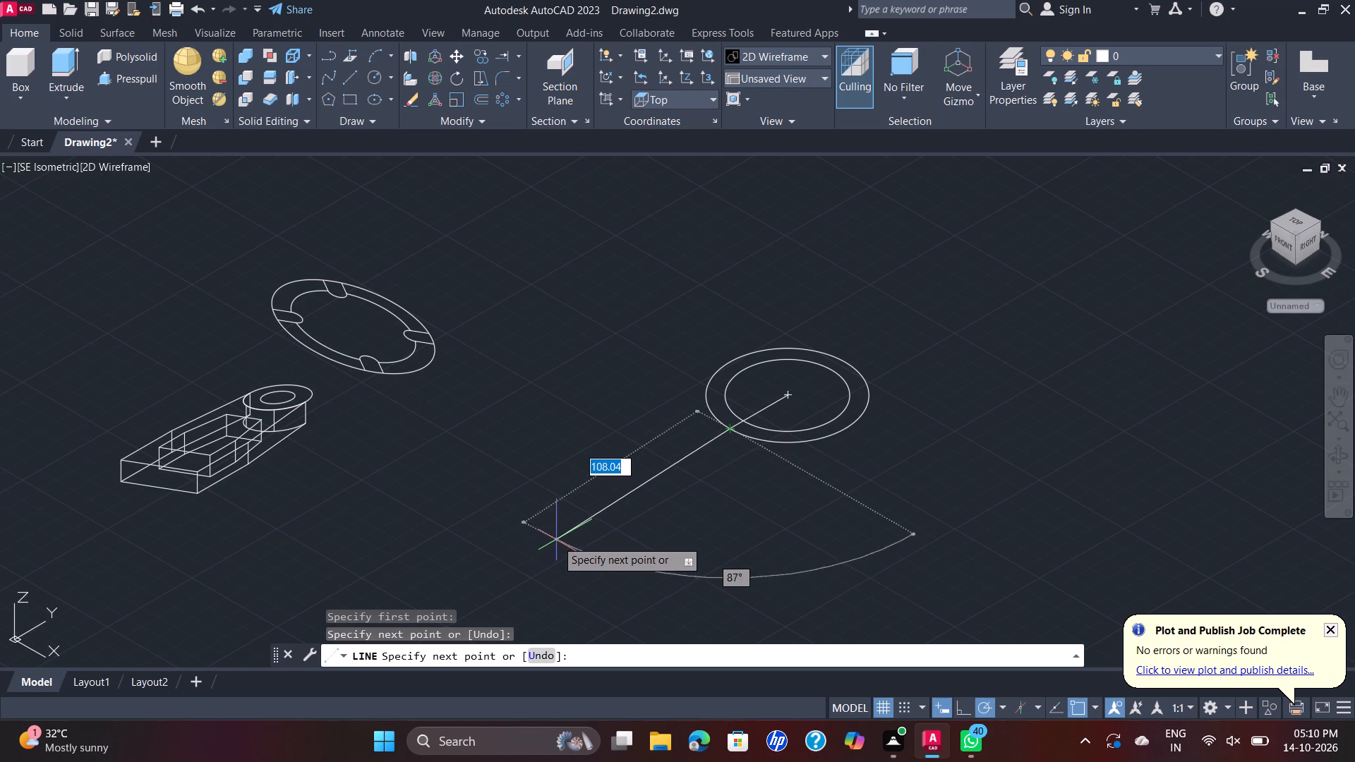
pyautogui.press('Escape')
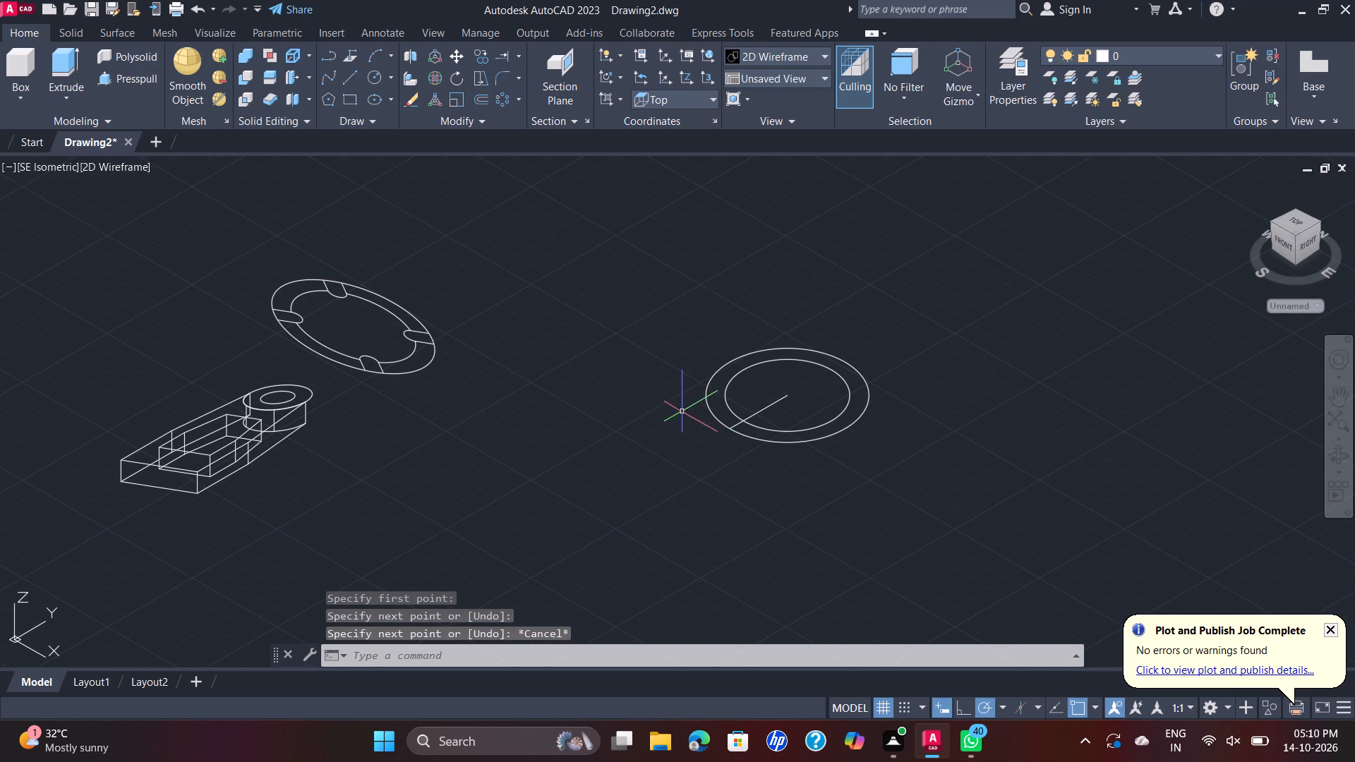
# Draw a circle of diameter 8 centred where the construction line crosses the ring's inner circle.
pyautogui.click(374, 80)
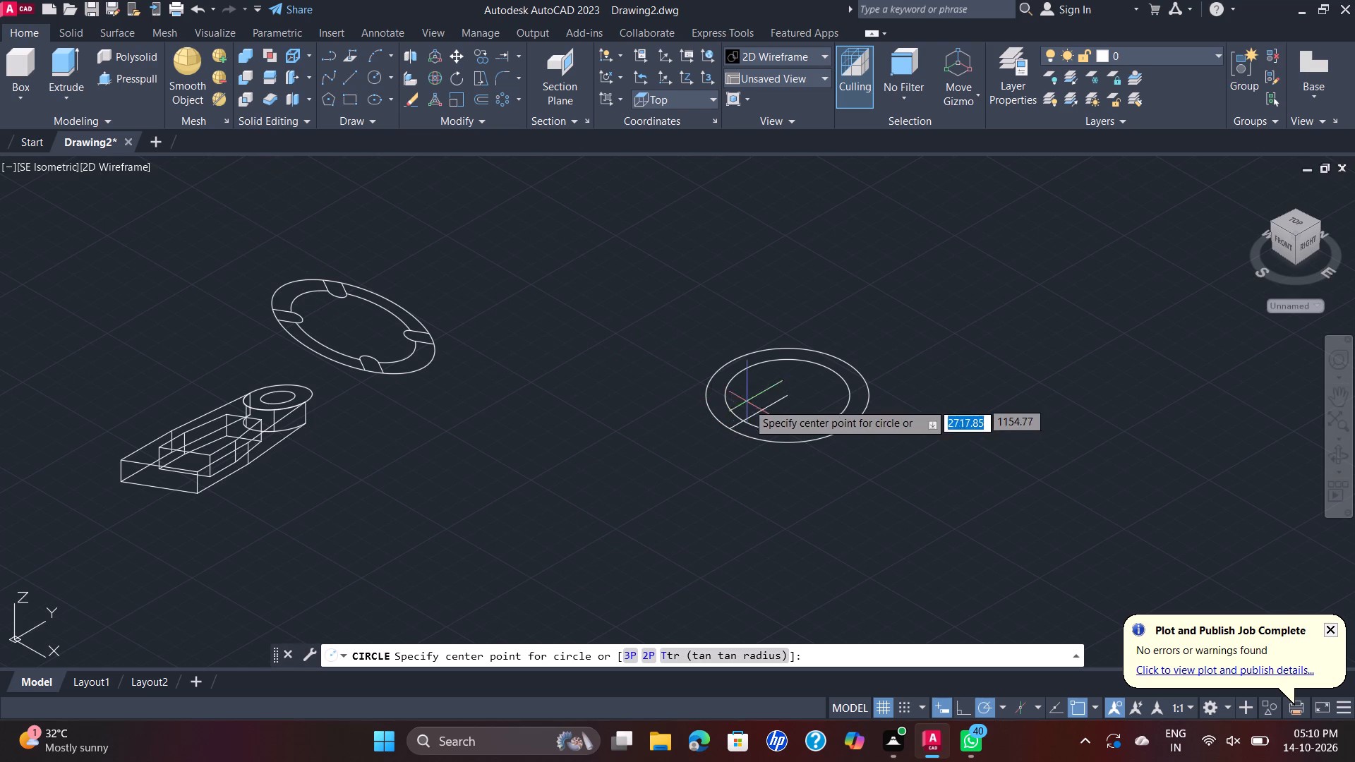
pyautogui.scroll(2, 744, 418)
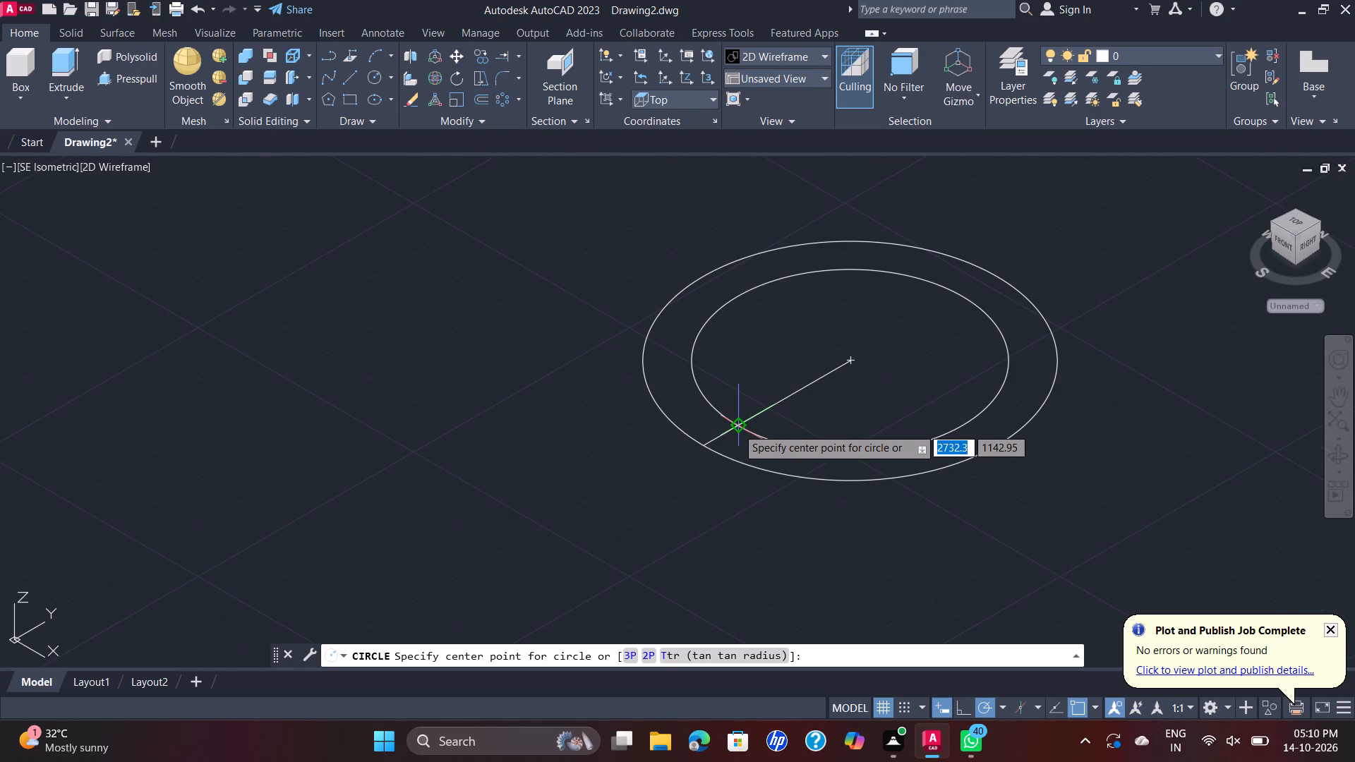
pyautogui.click(737, 428)
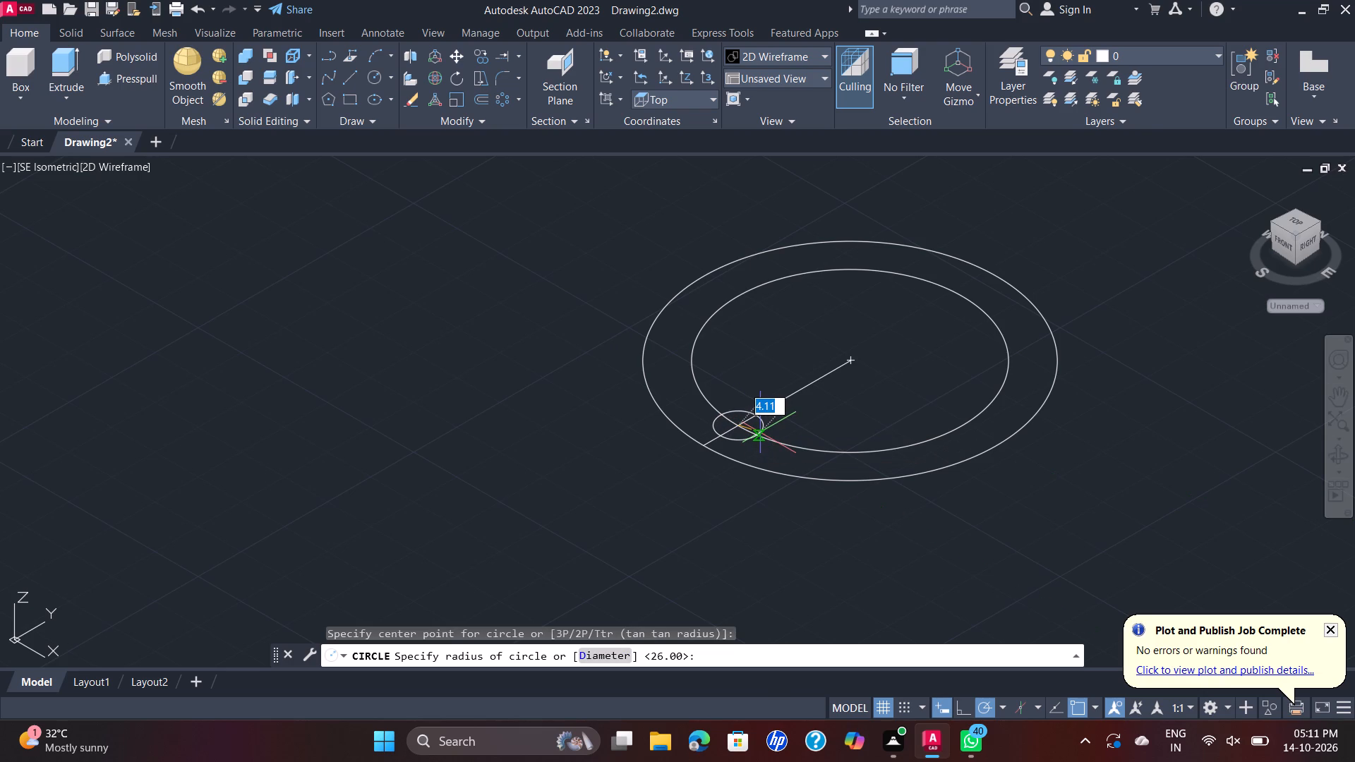
pyautogui.press('d')
pyautogui.press('Return')
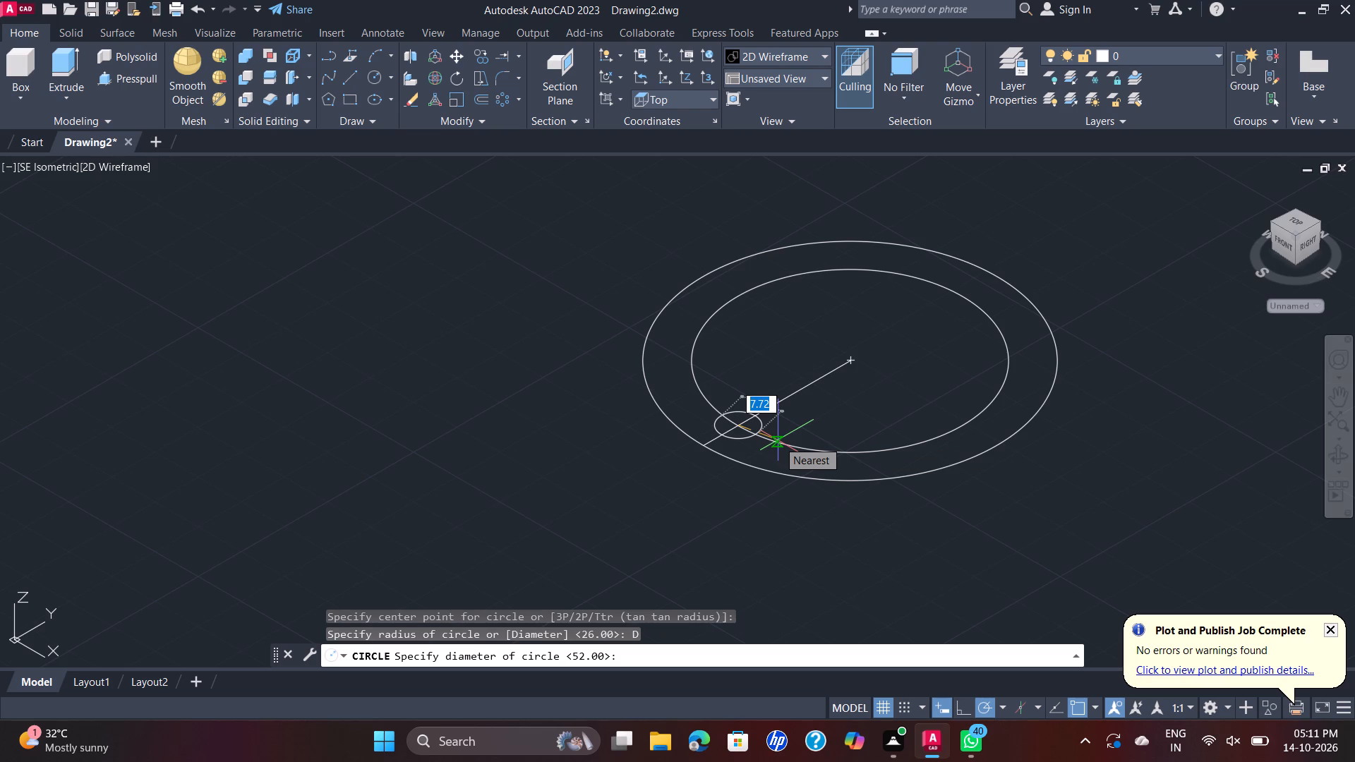
pyautogui.press('8')
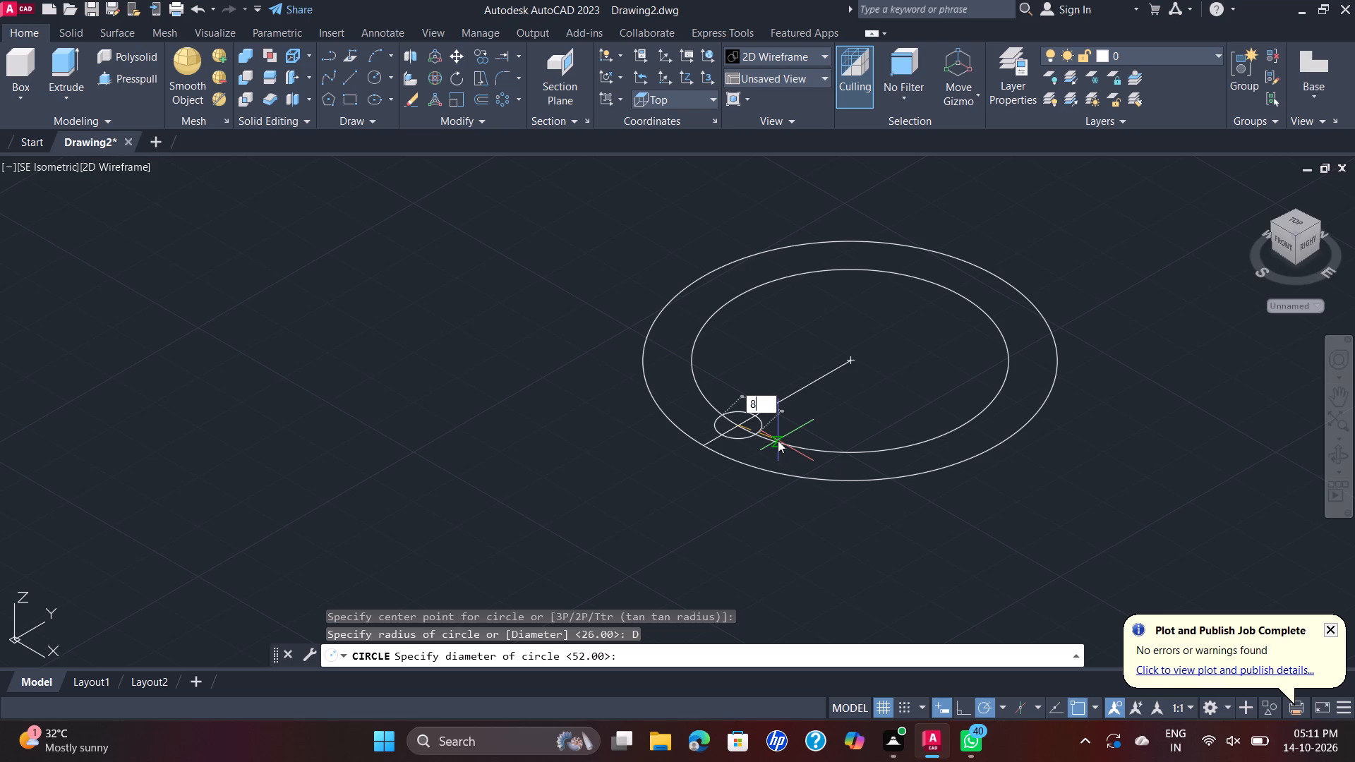
pyautogui.press('Return')
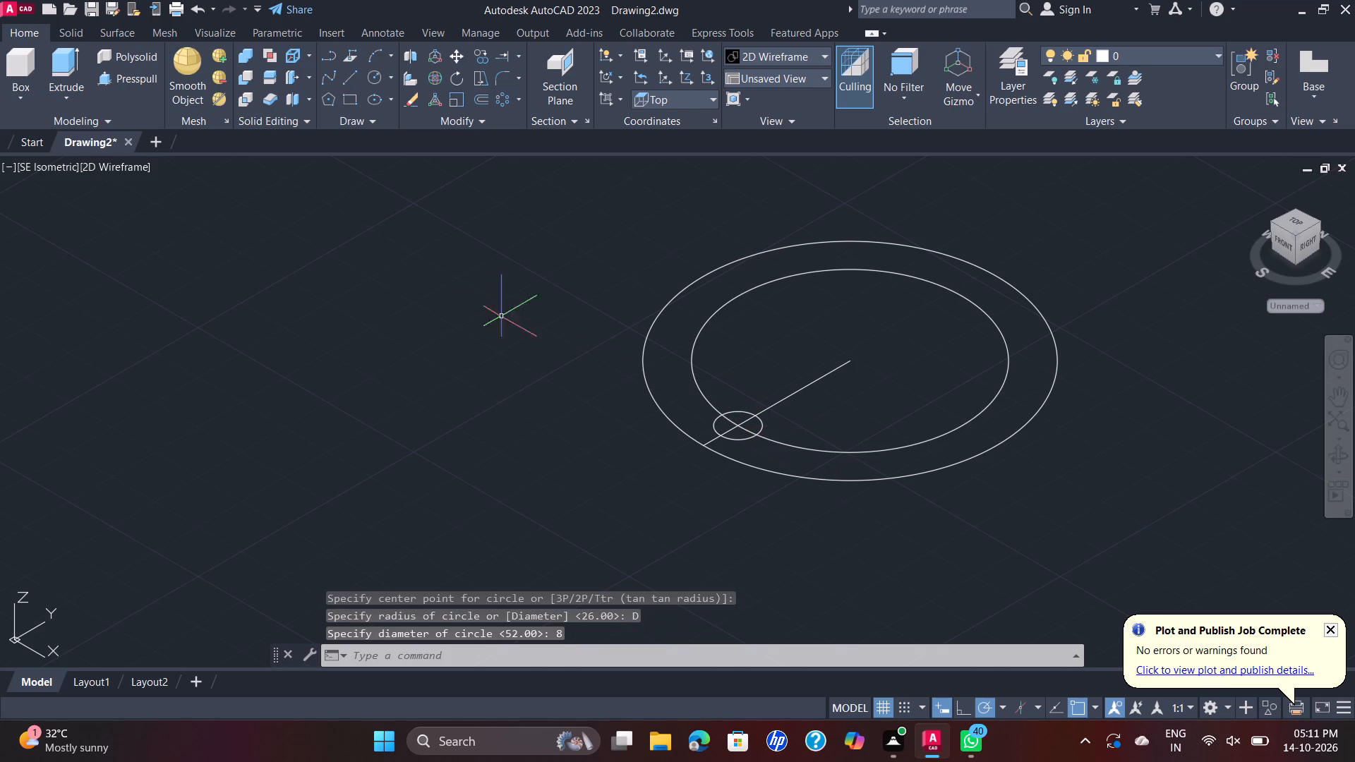
# Draw two parallel lines at 270° from opposite sides of the 8-diameter circle past the outer circle, about 17 and 26 long.
pyautogui.click(359, 78)
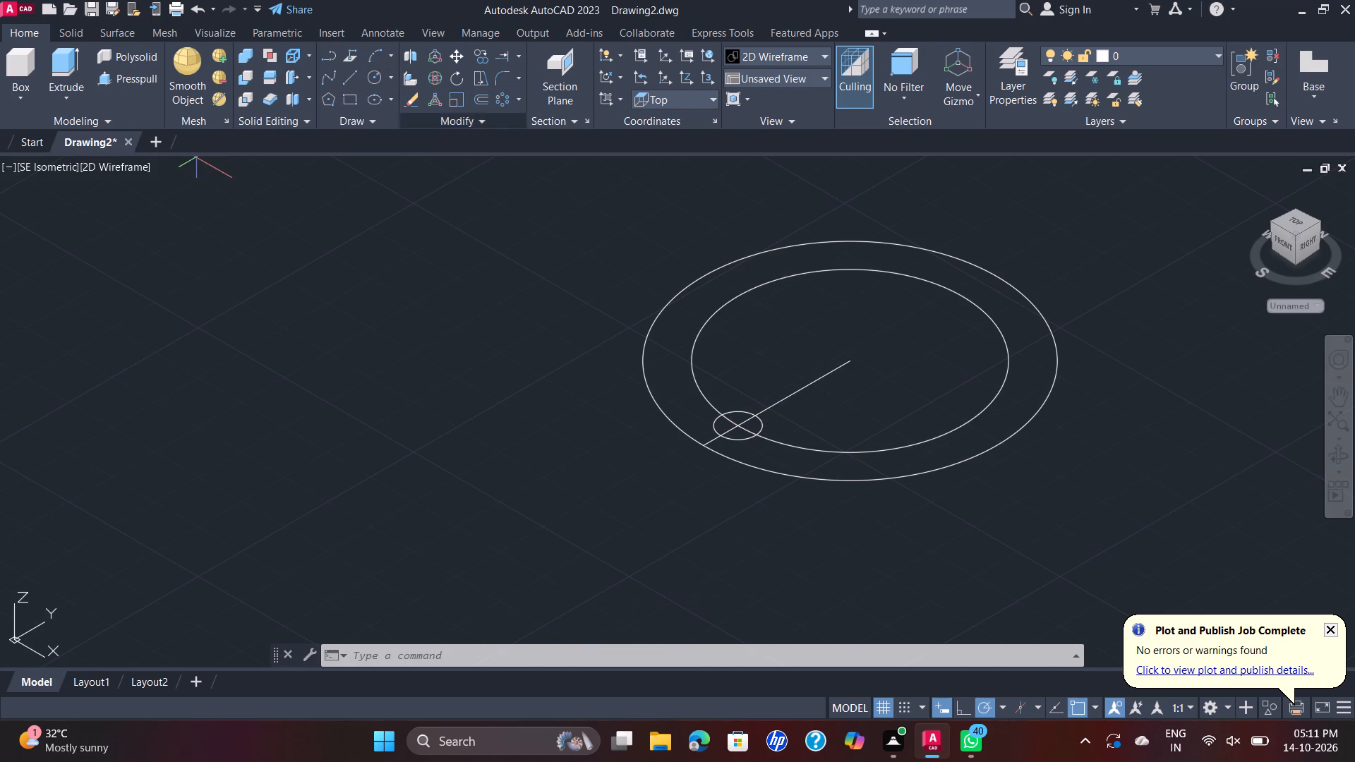
pyautogui.click(721, 413)
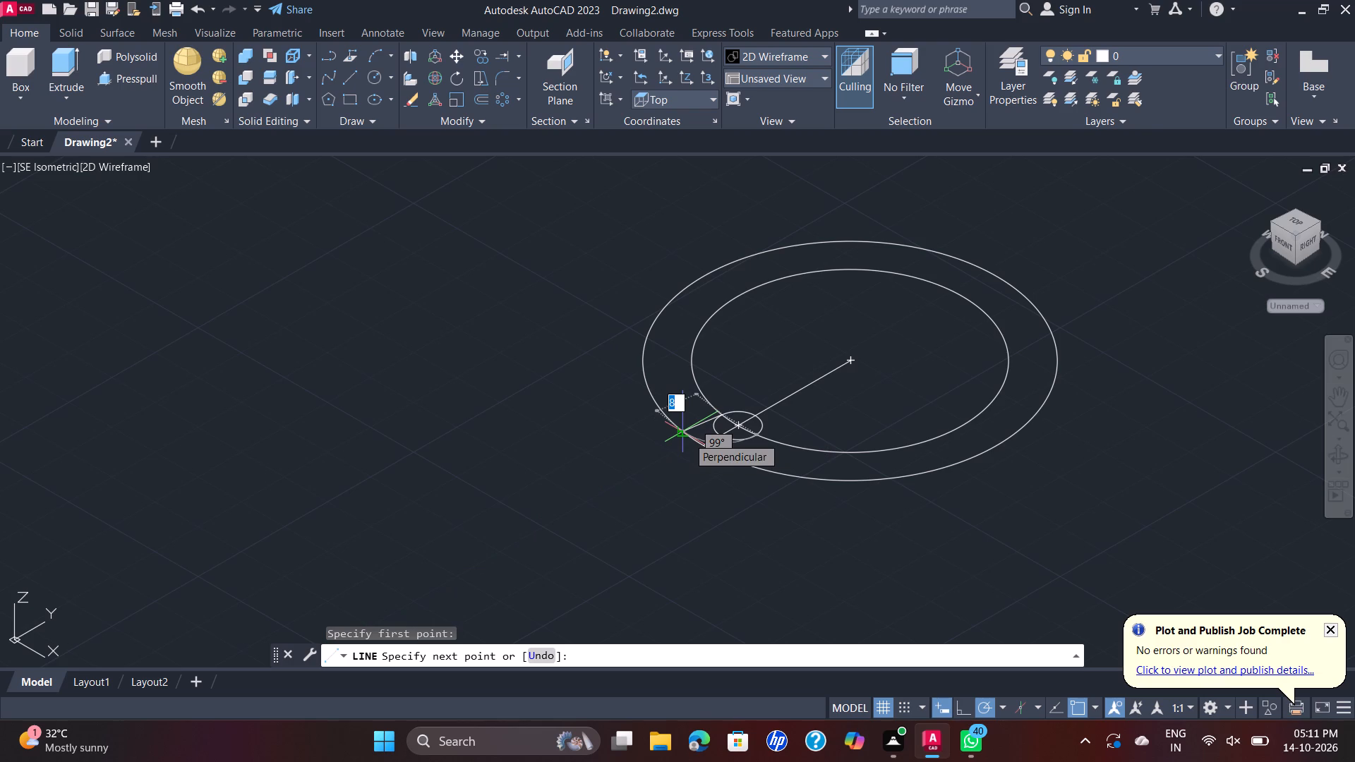
pyautogui.click(643, 454)
pyautogui.press('Escape')
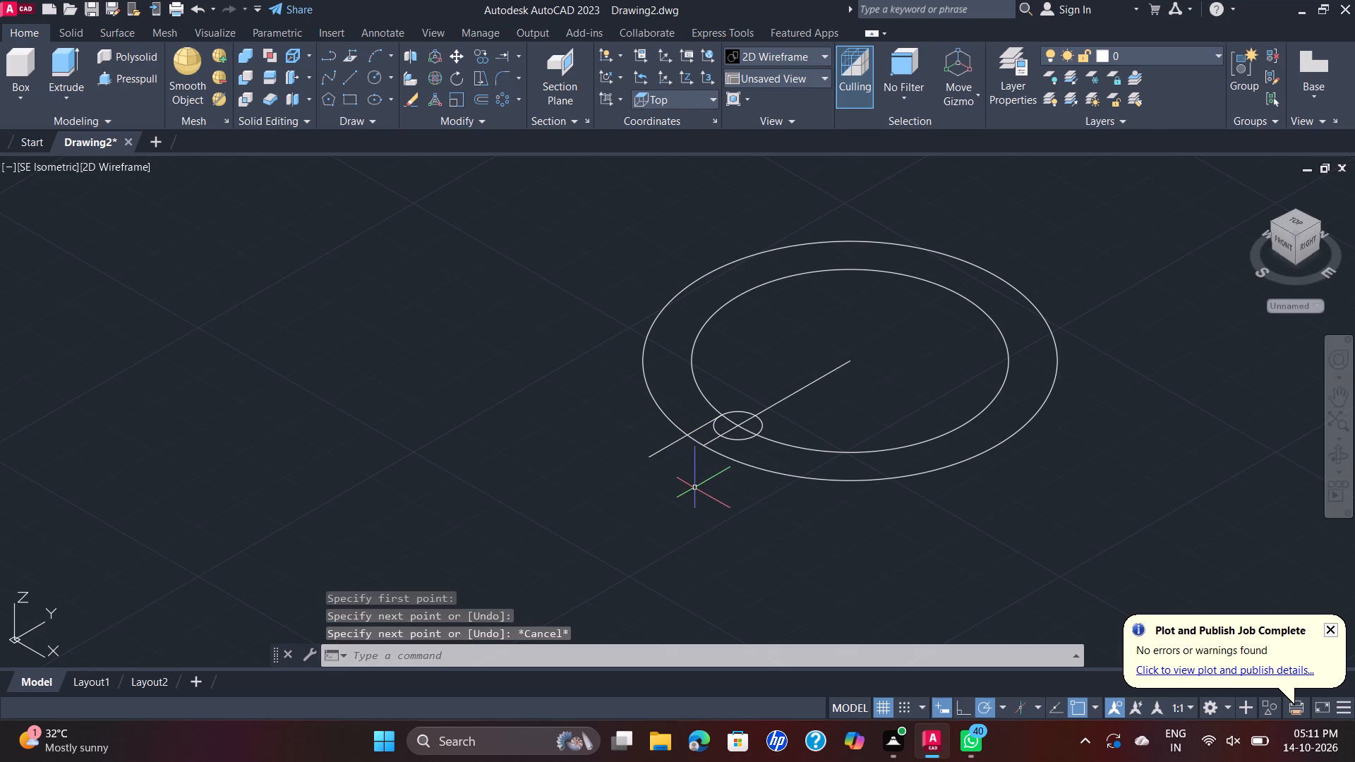
pyautogui.press('space')
pyautogui.click(758, 433)
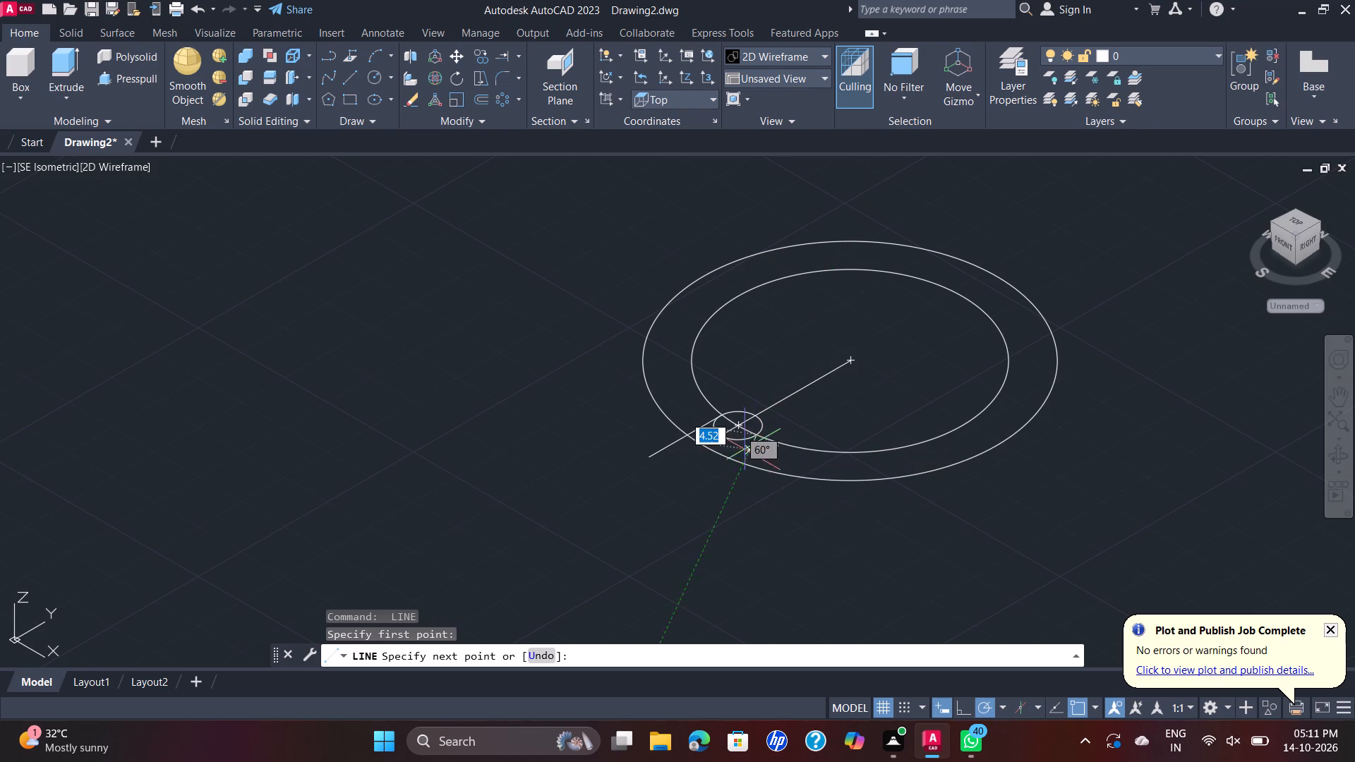
pyautogui.click(637, 500)
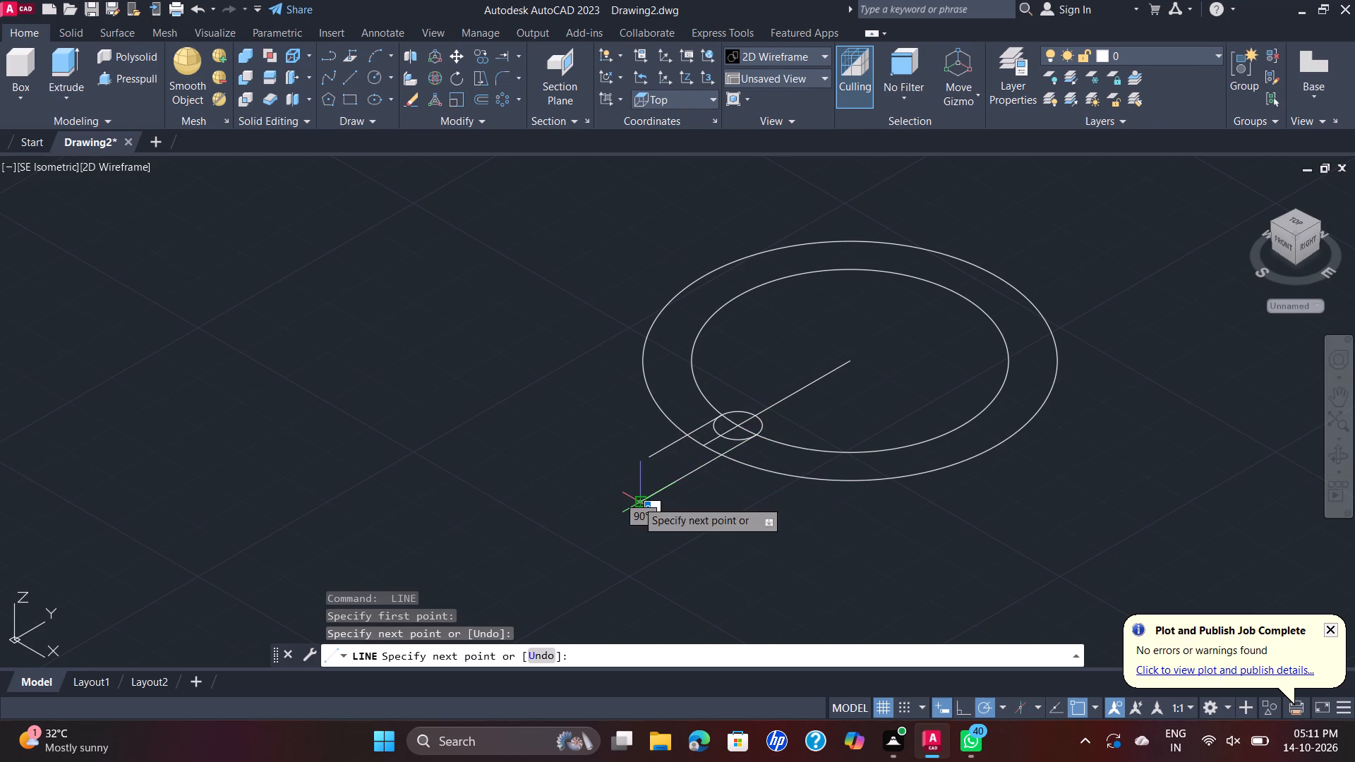
pyautogui.press('Escape')
# Trim the ends of both slot lines that extend beyond the ring's outer circle.
pyautogui.write('TR')
pyautogui.press('Return')
pyautogui.click(597, 391)
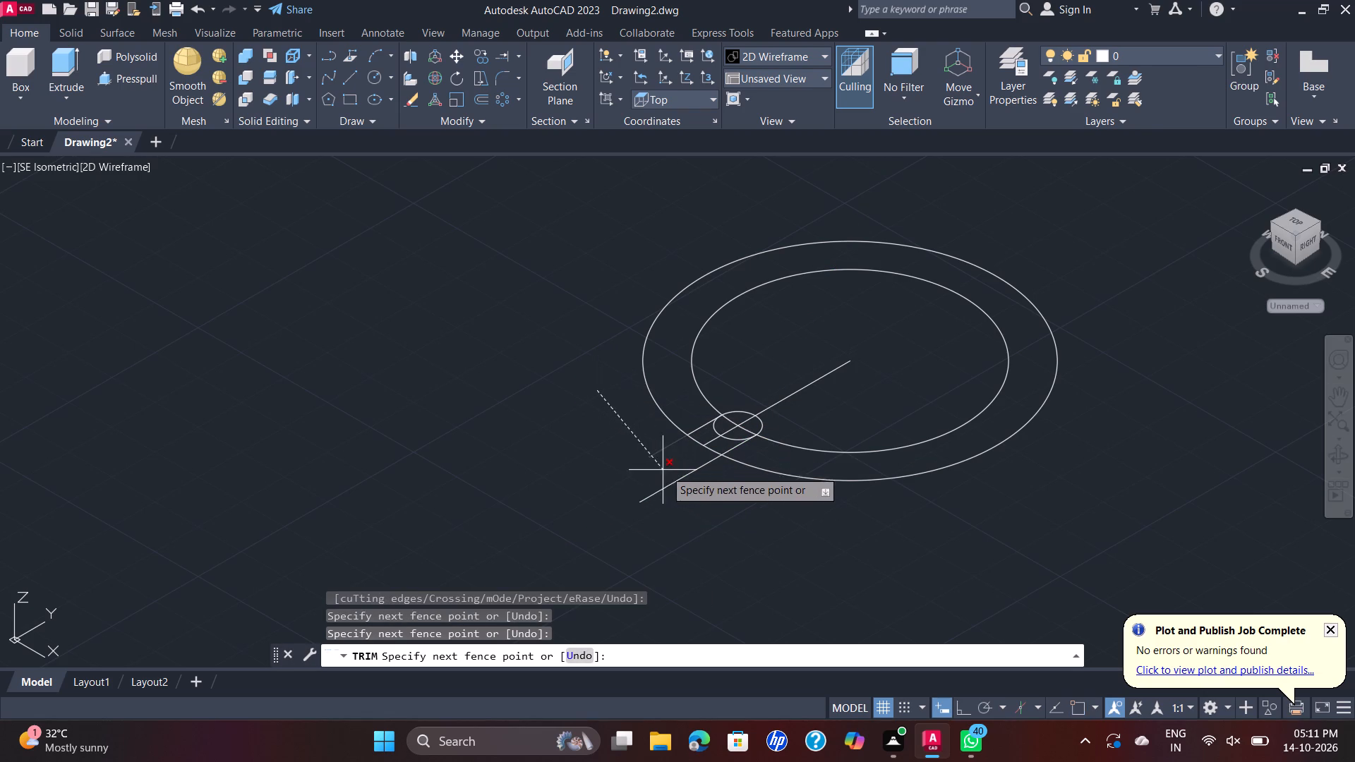
pyautogui.click(682, 488)
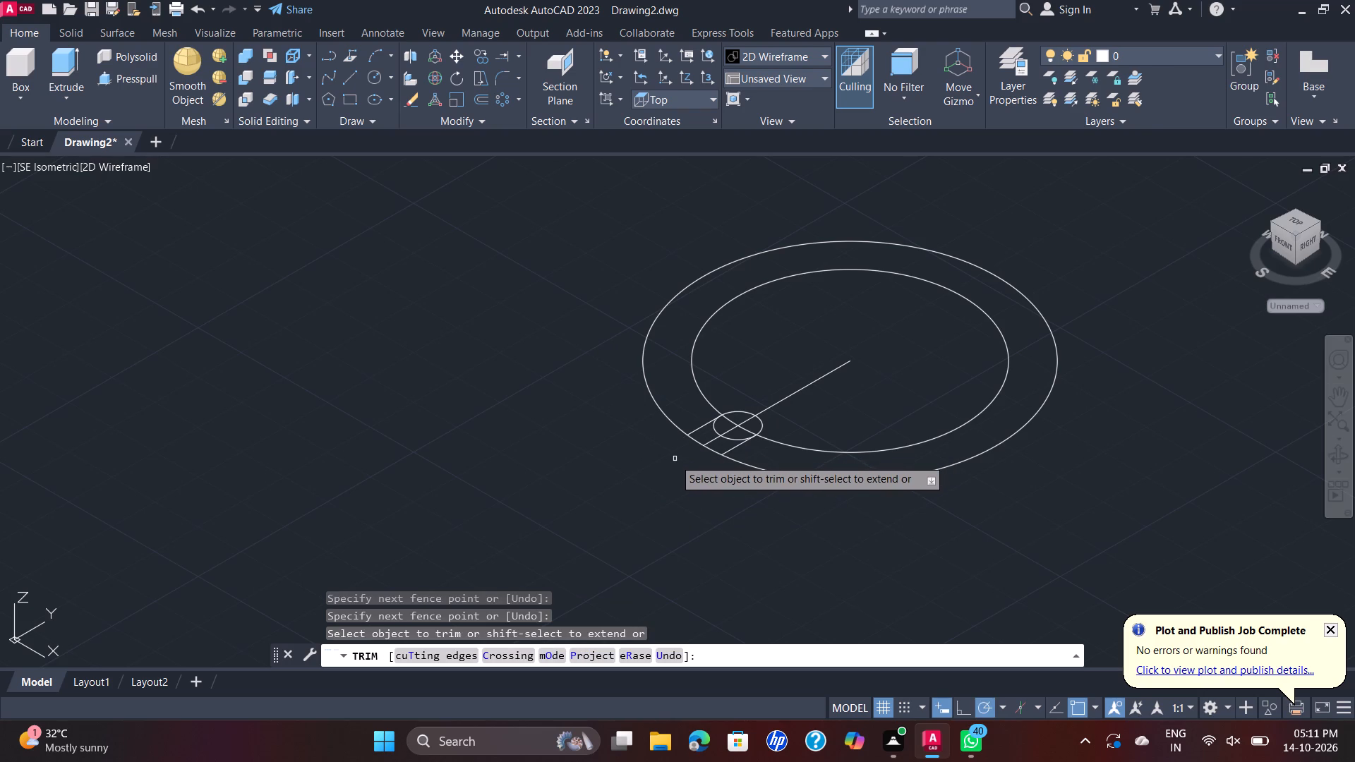
pyautogui.press('Escape')
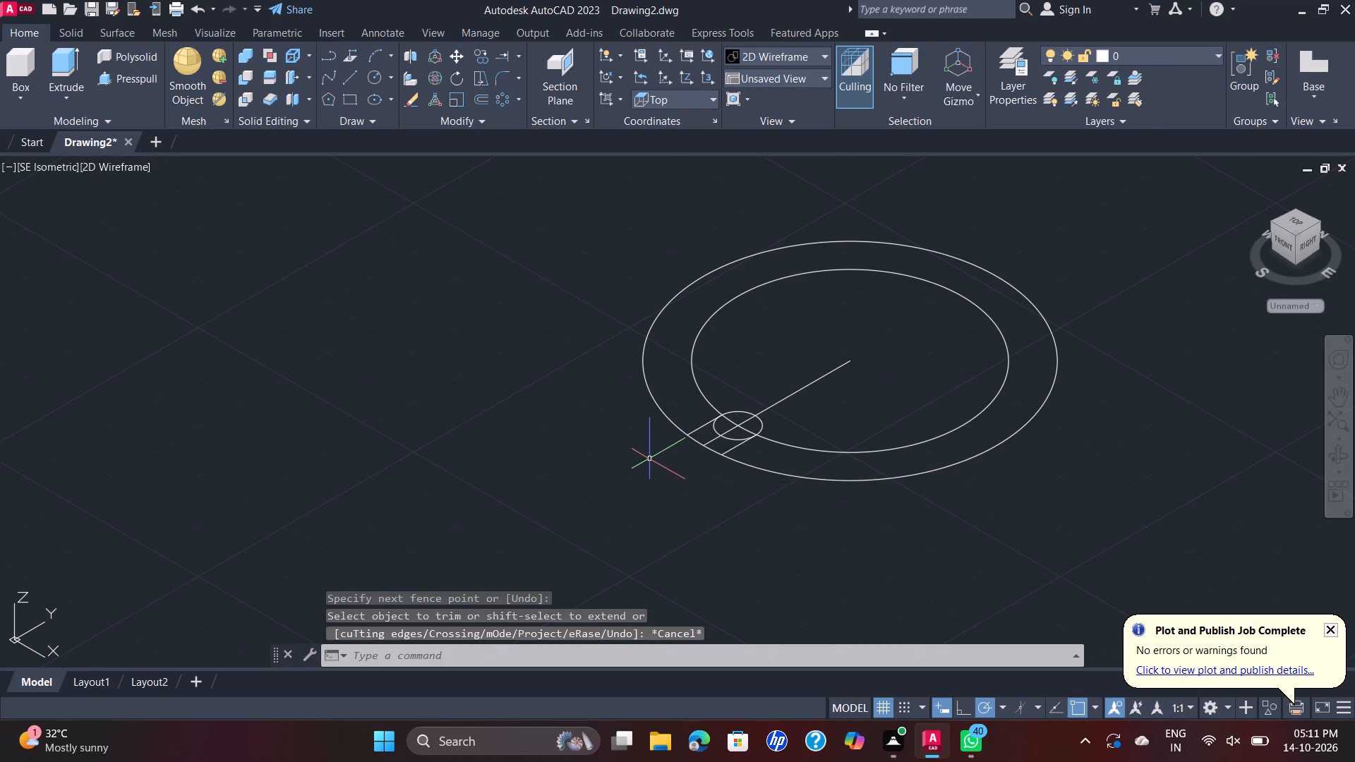
# Erase the construction line running from the ring's centre through the slot.
pyautogui.click(798, 387)
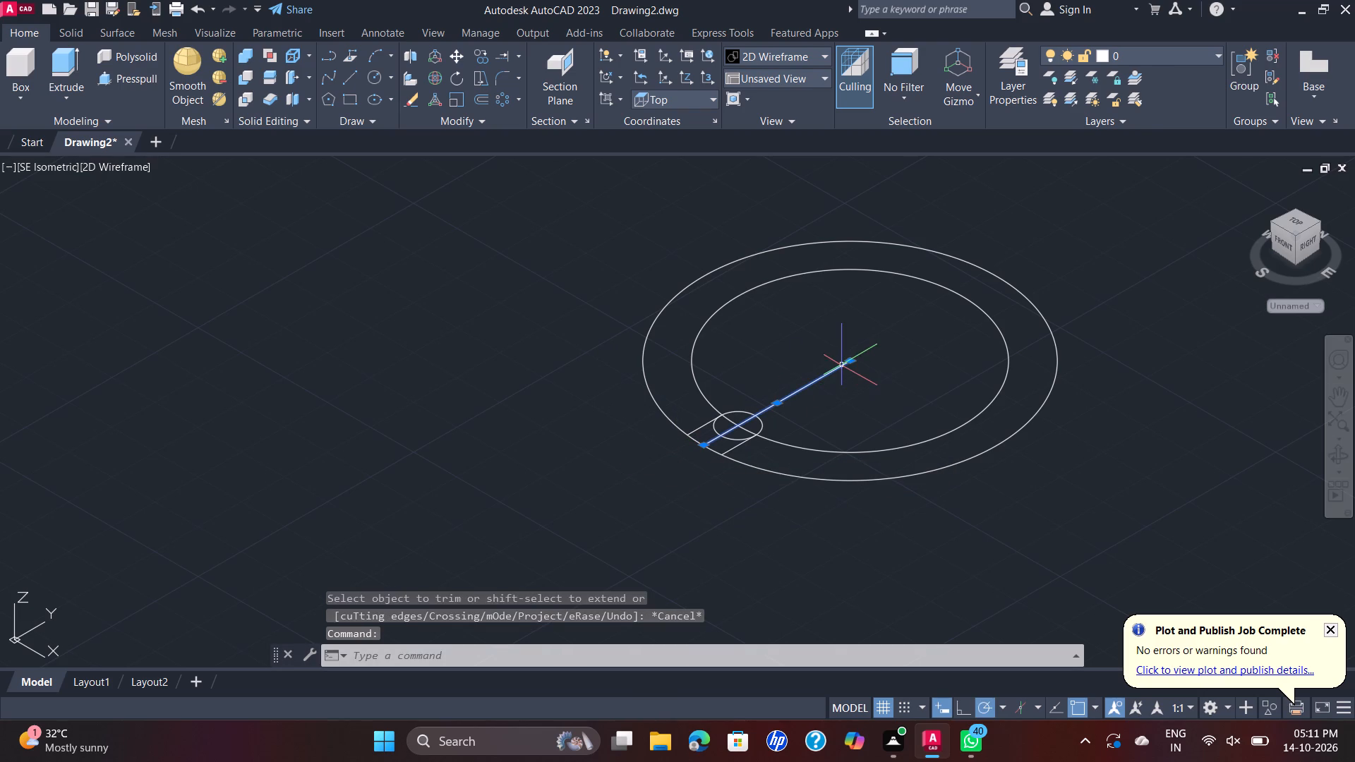
pyautogui.press('Delete')
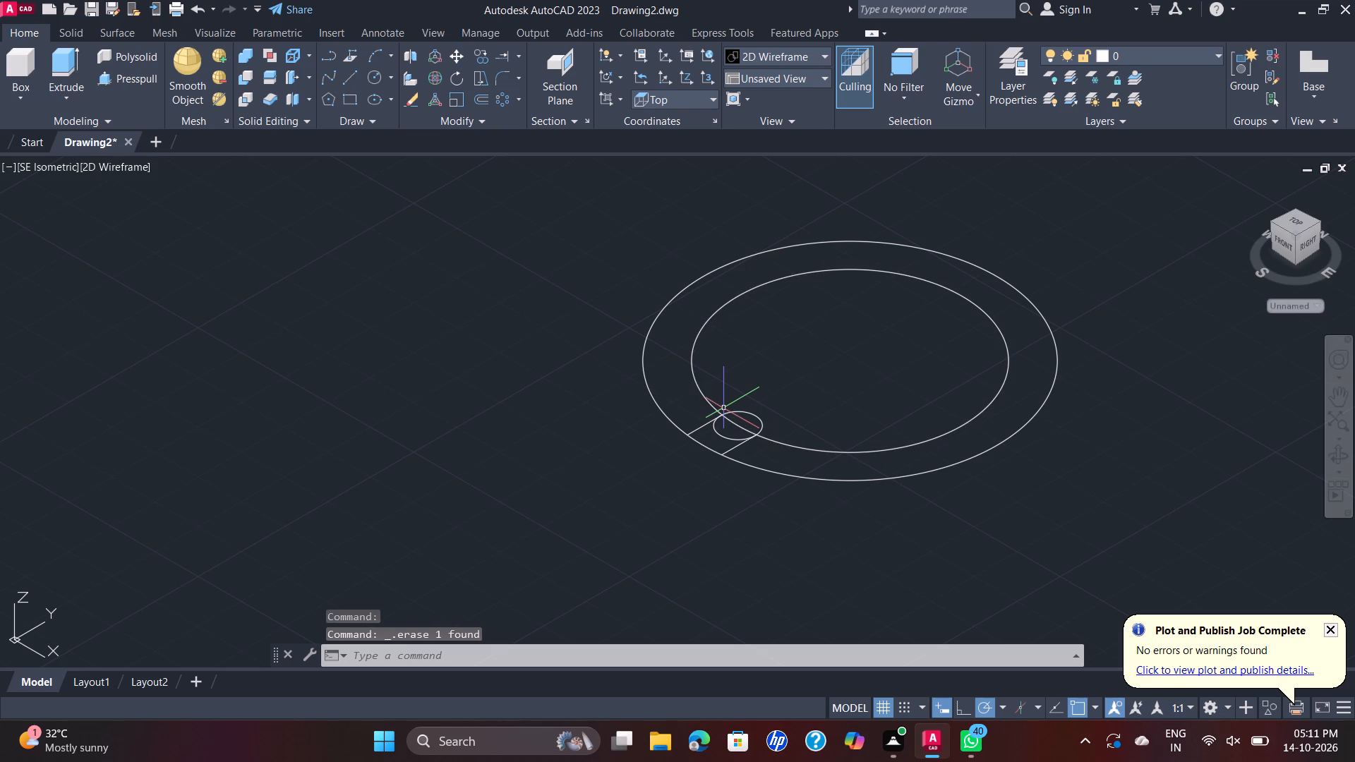
# Trim the small circle's outward half and the inner circle's arc inside it to form an open rounded slot.
pyautogui.write('TR')
pyautogui.press('Return')
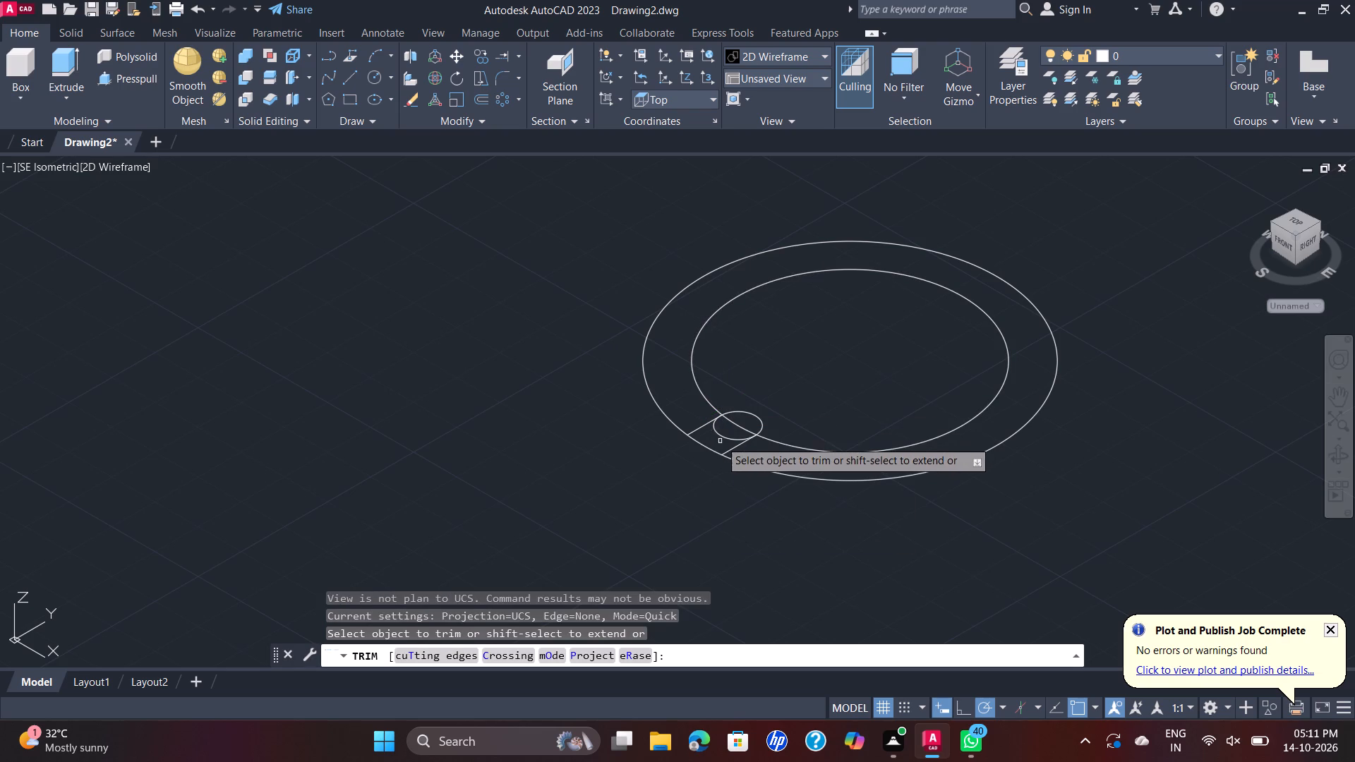
pyautogui.click(721, 437)
pyautogui.click(742, 425)
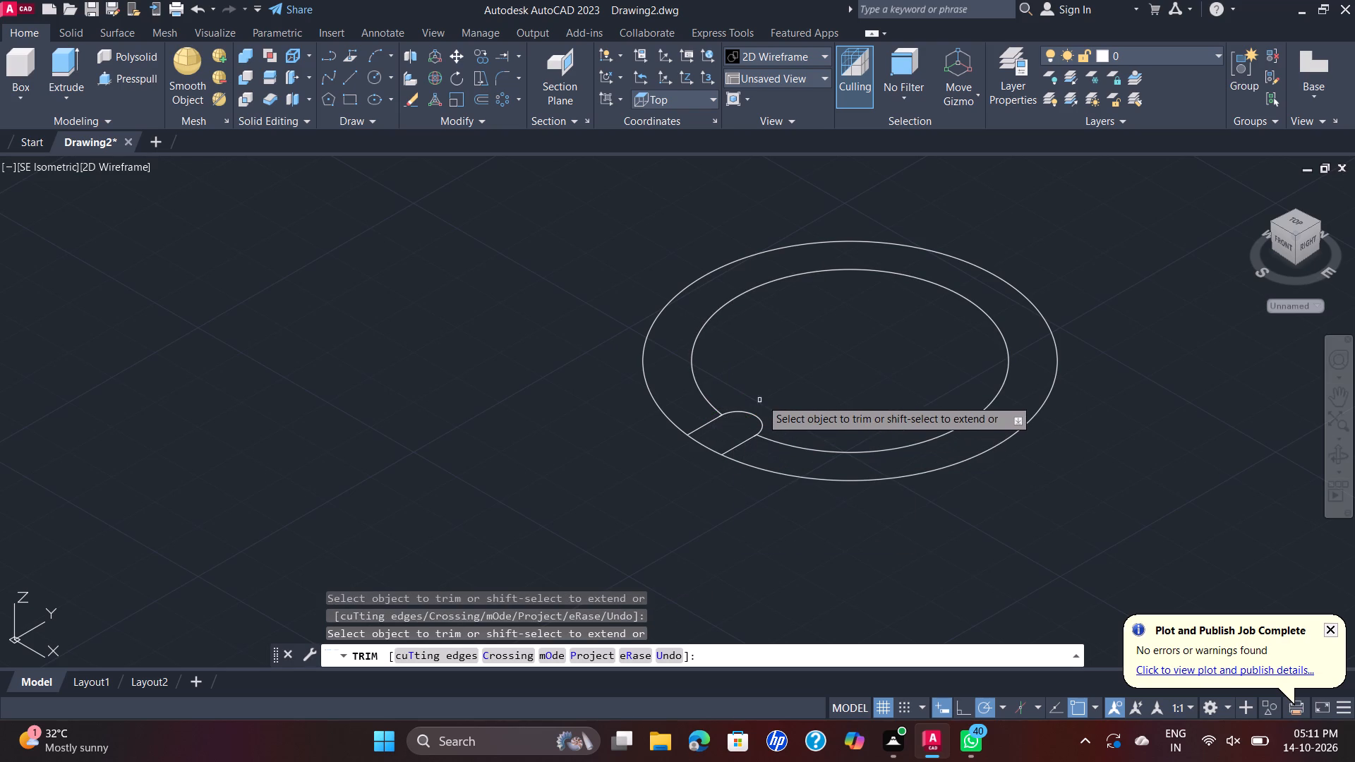
pyautogui.press('Escape')
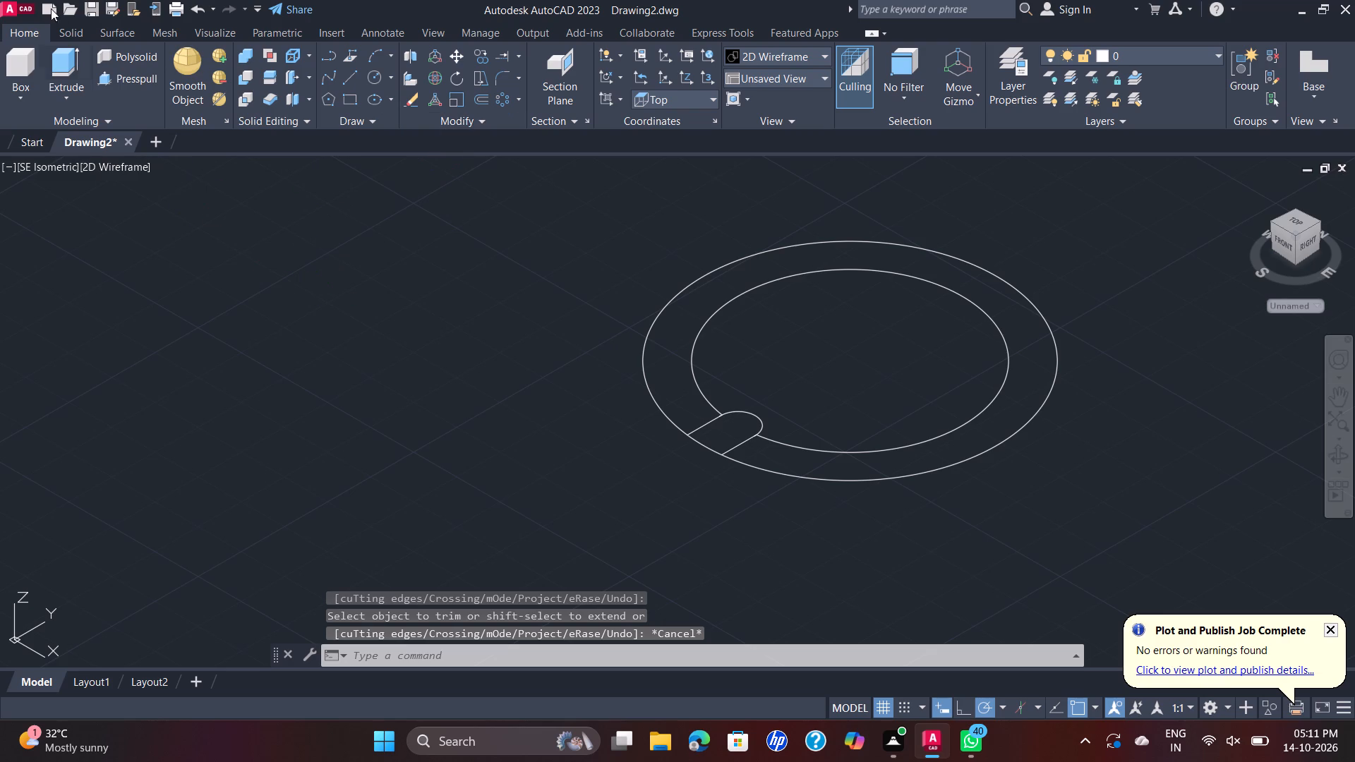
# Polar array the slot's two lines and arc around the ring's centre with 4 items over 360 degrees.
pyautogui.click(502, 97)
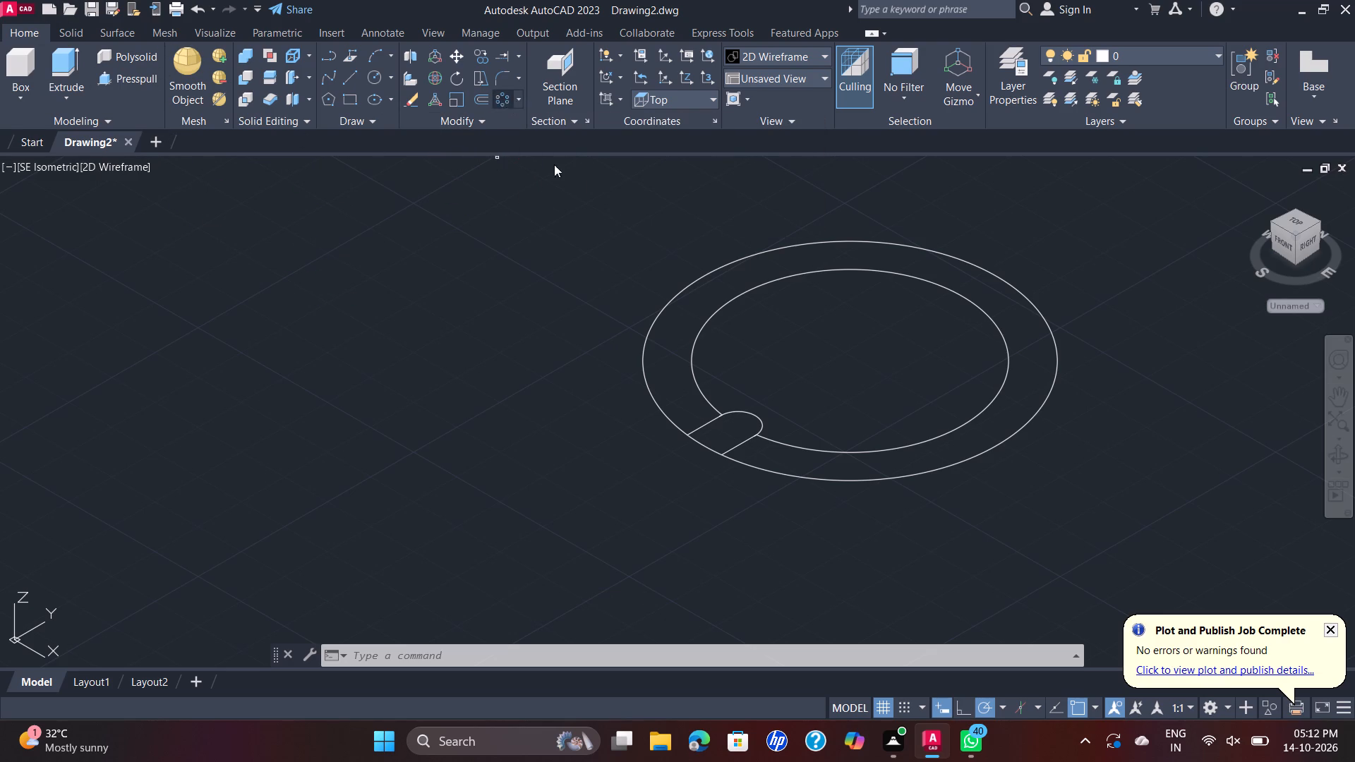
pyautogui.click(709, 424)
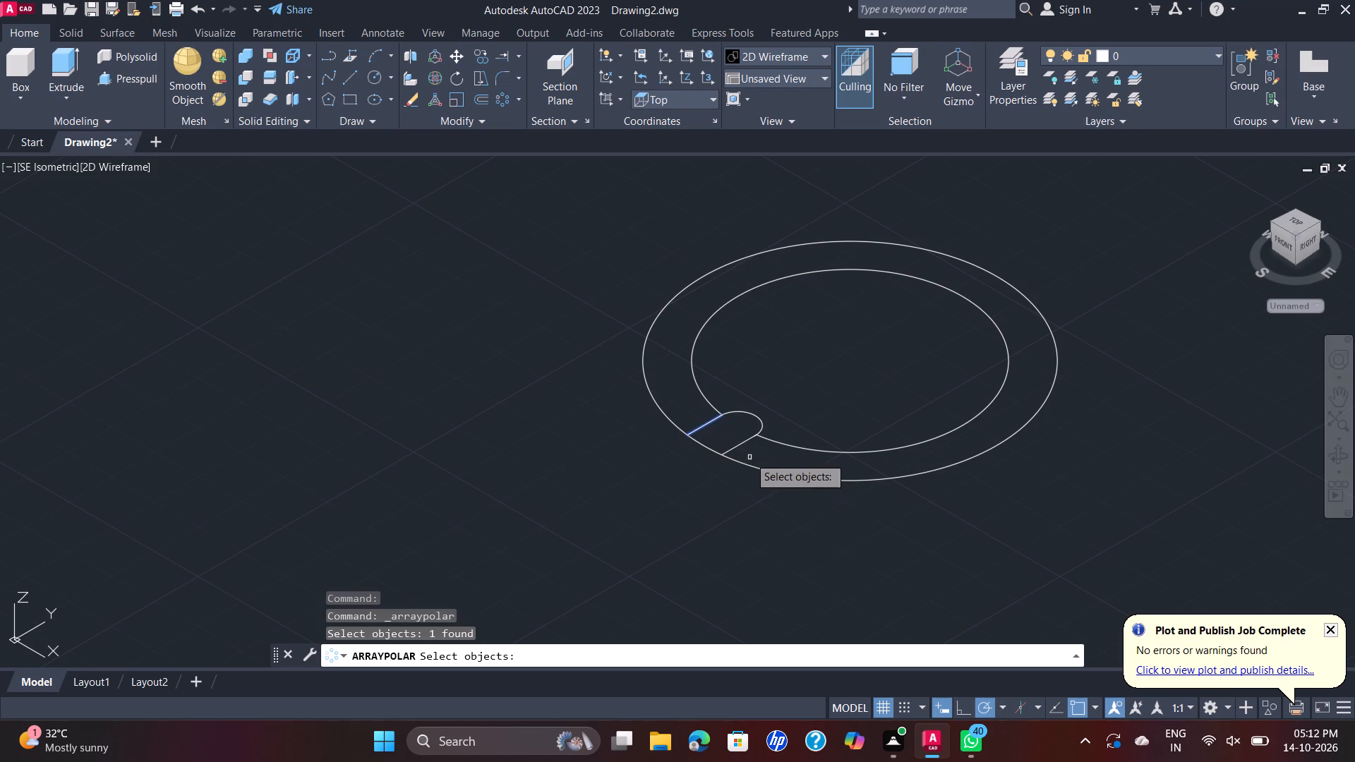
pyautogui.click(737, 449)
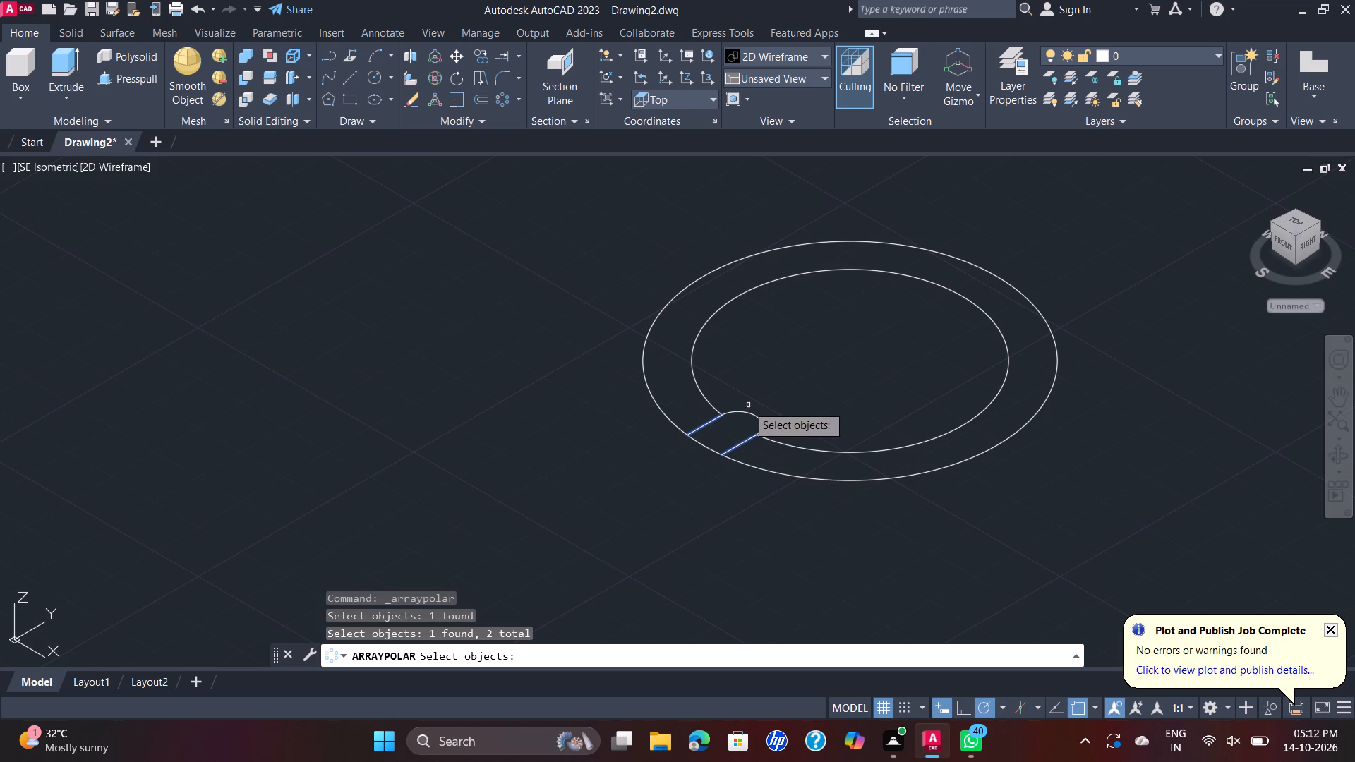
pyautogui.click(745, 414)
pyautogui.moveTo(772, 346); pyautogui.dragTo(765, 351, button='right')
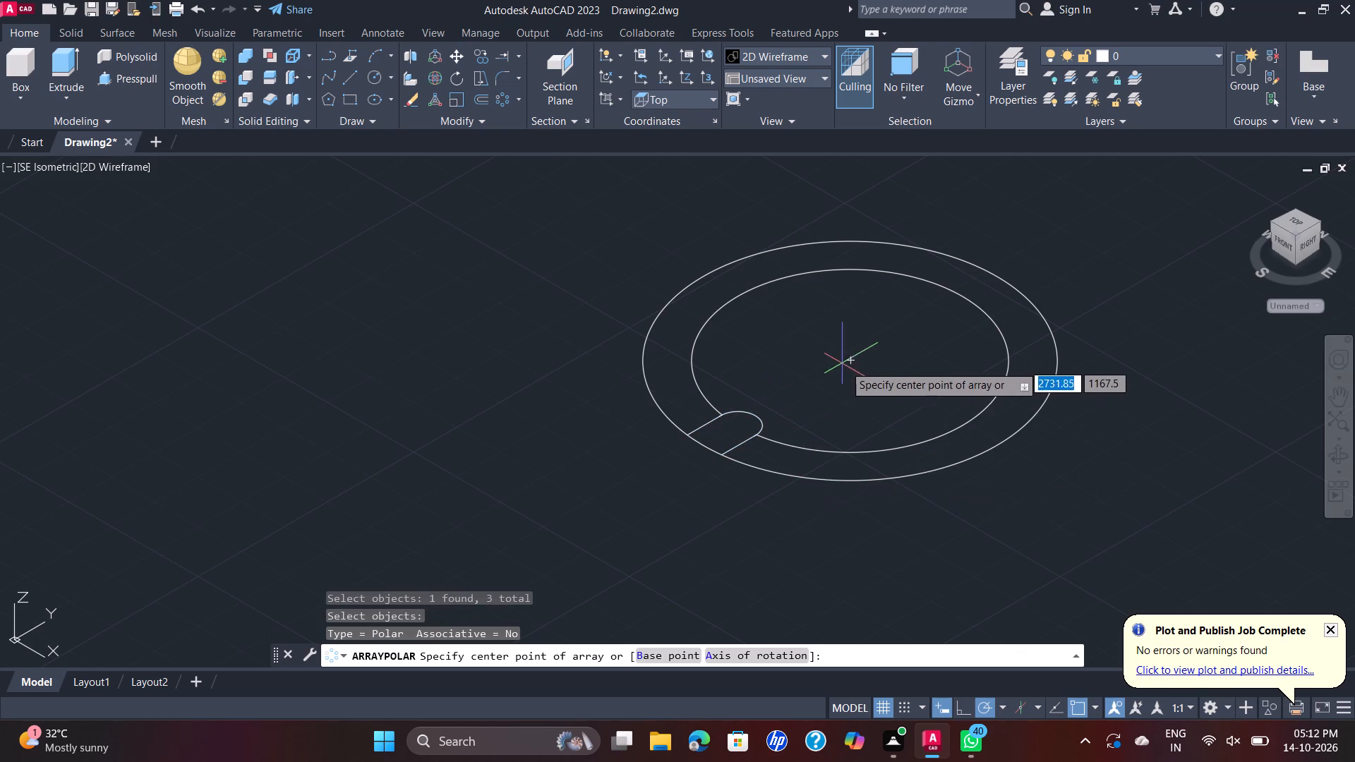
pyautogui.click(850, 359)
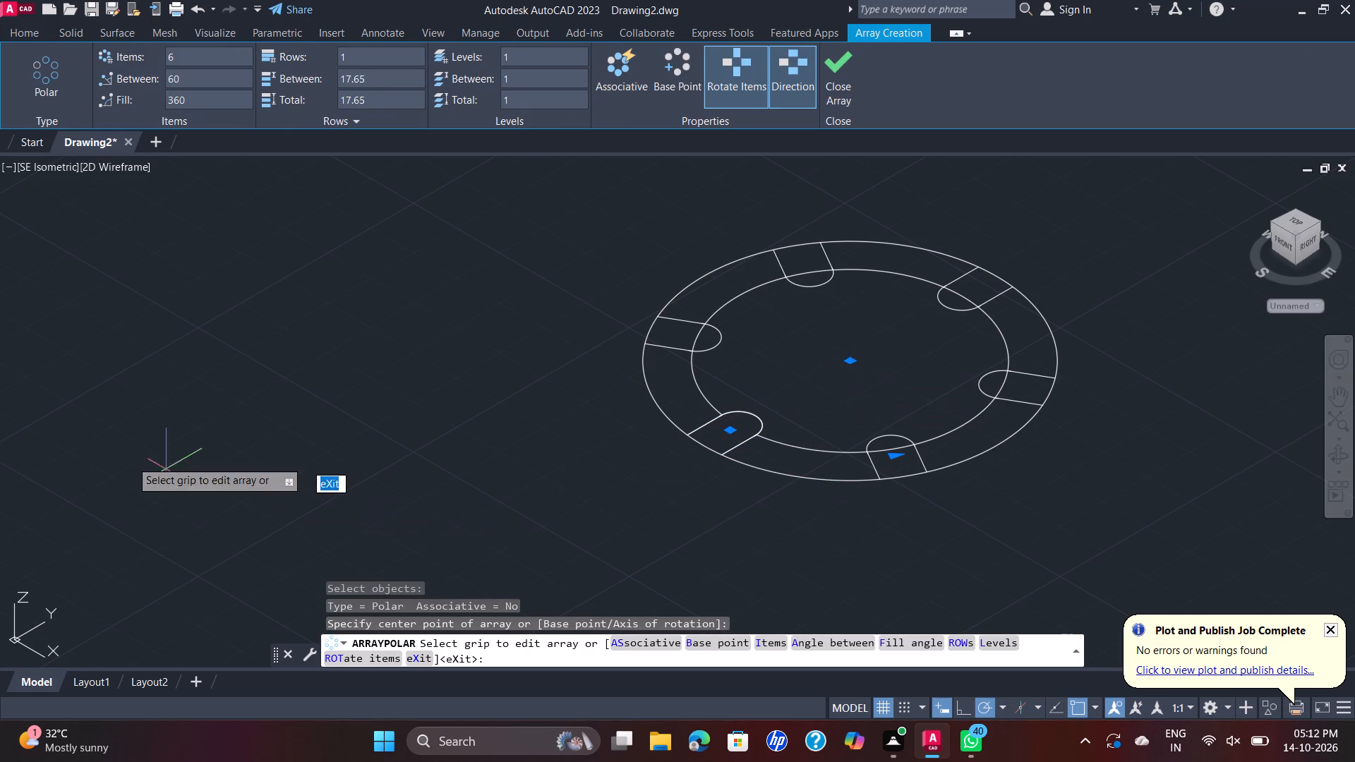
pyautogui.click(174, 56)
pyautogui.press('4')
pyautogui.press('Return')
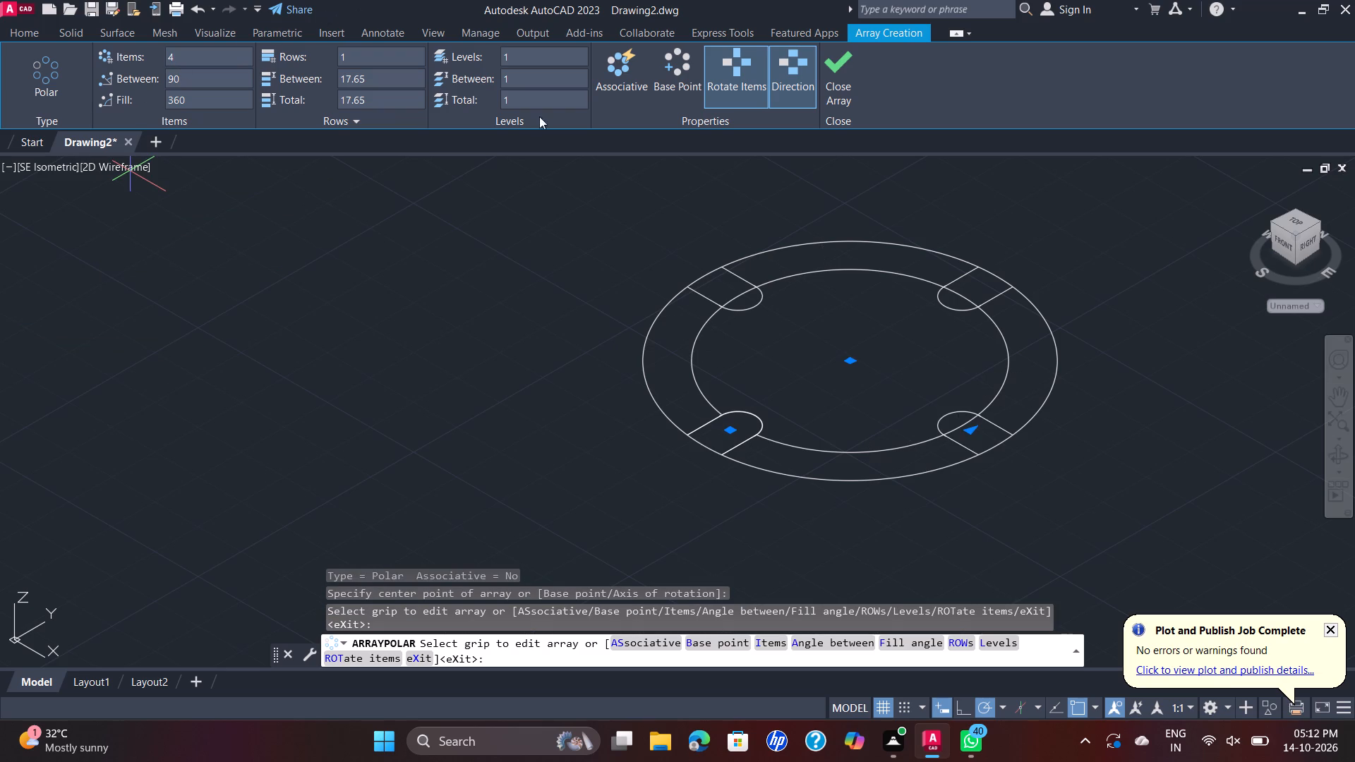
pyautogui.scroll(-1, 739, 205)
pyautogui.moveTo(731, 203); pyautogui.dragTo(673, 284, button='middle')
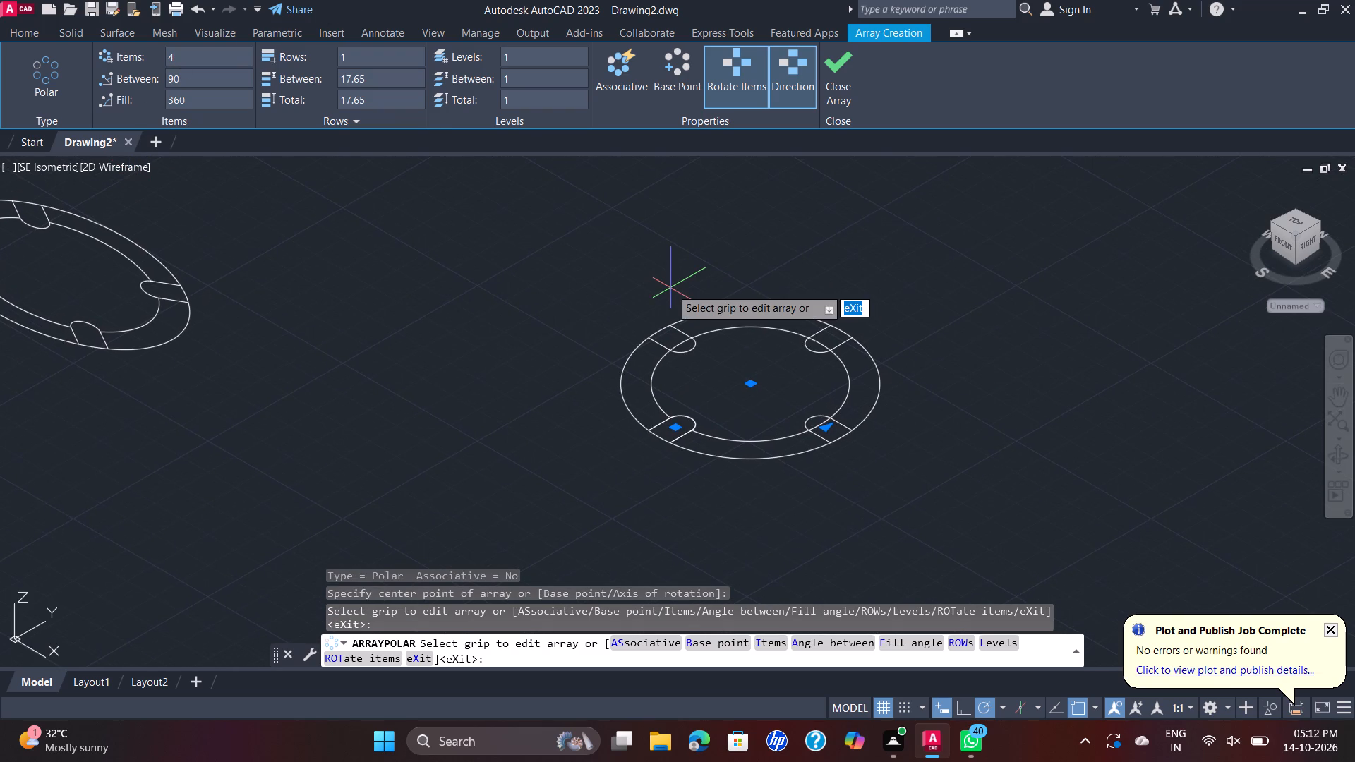
pyautogui.press('Escape')
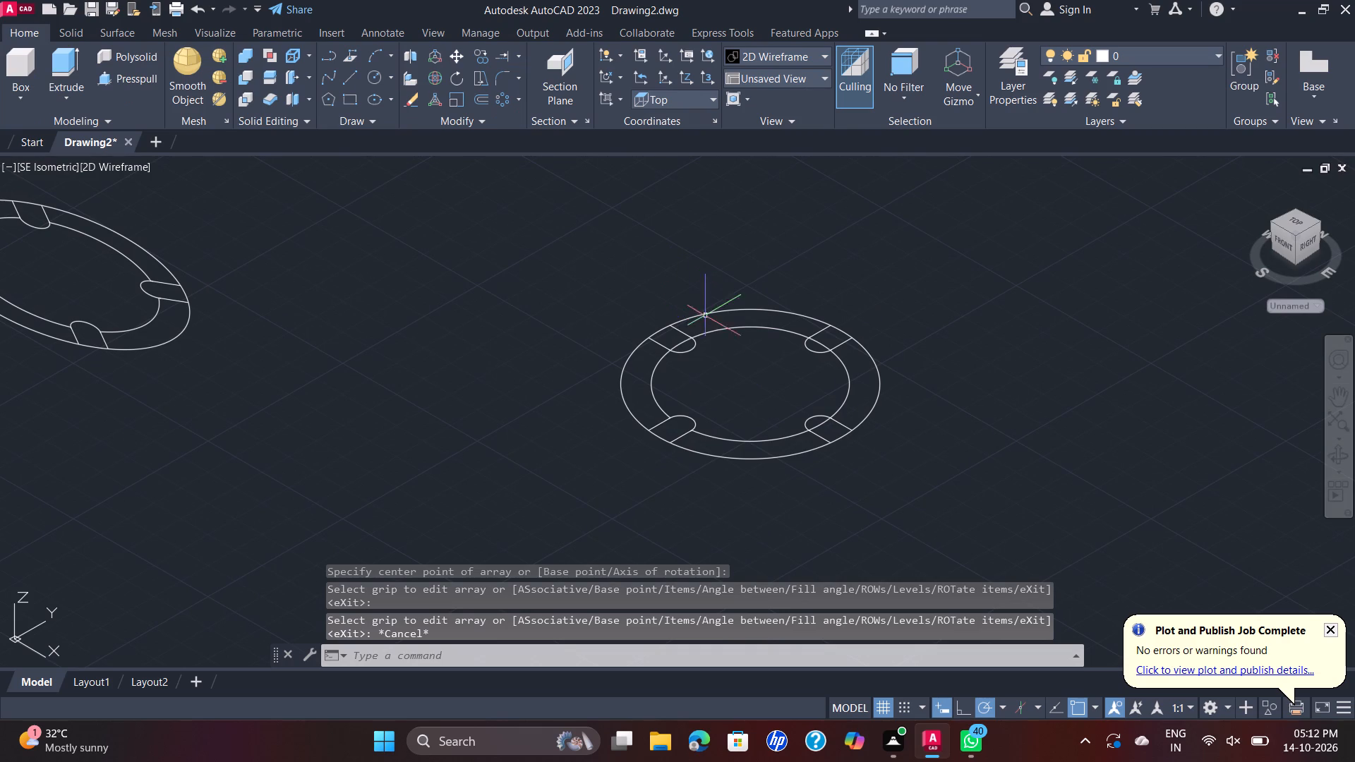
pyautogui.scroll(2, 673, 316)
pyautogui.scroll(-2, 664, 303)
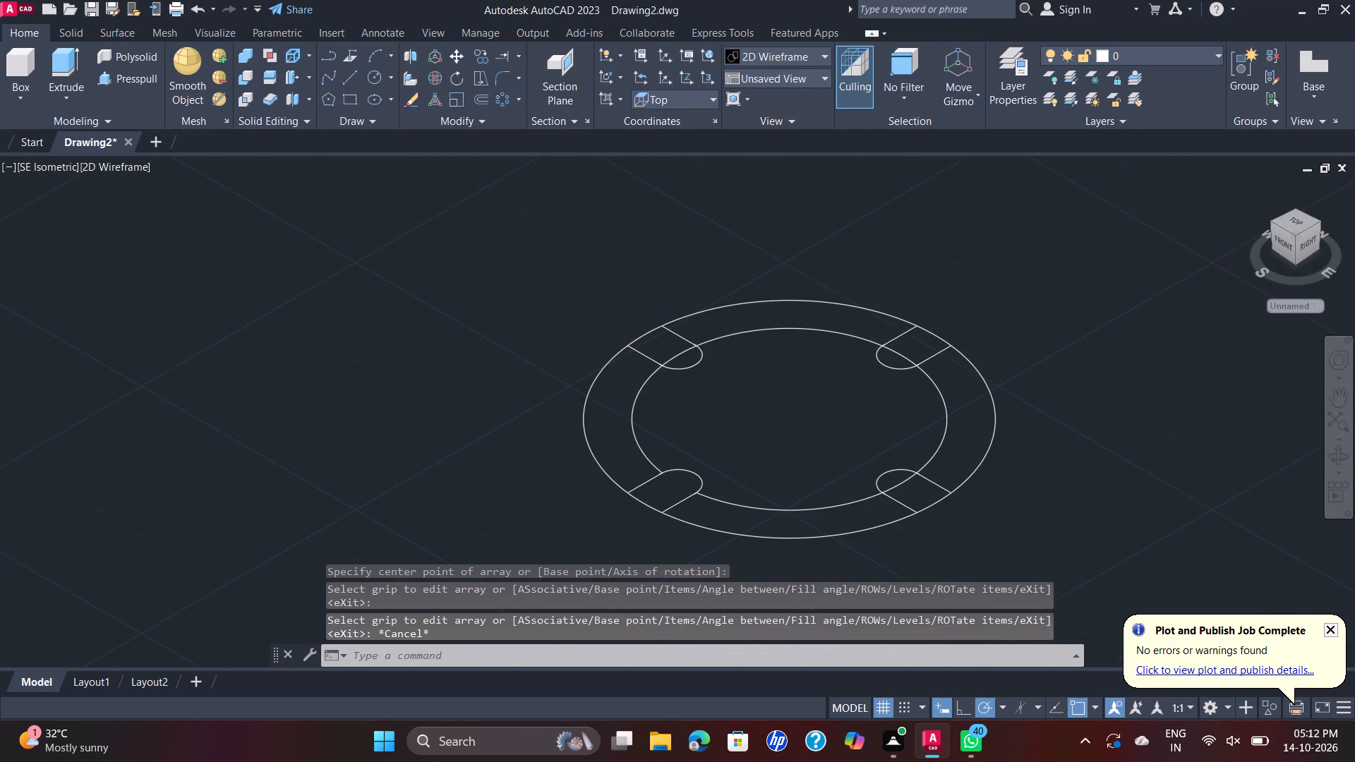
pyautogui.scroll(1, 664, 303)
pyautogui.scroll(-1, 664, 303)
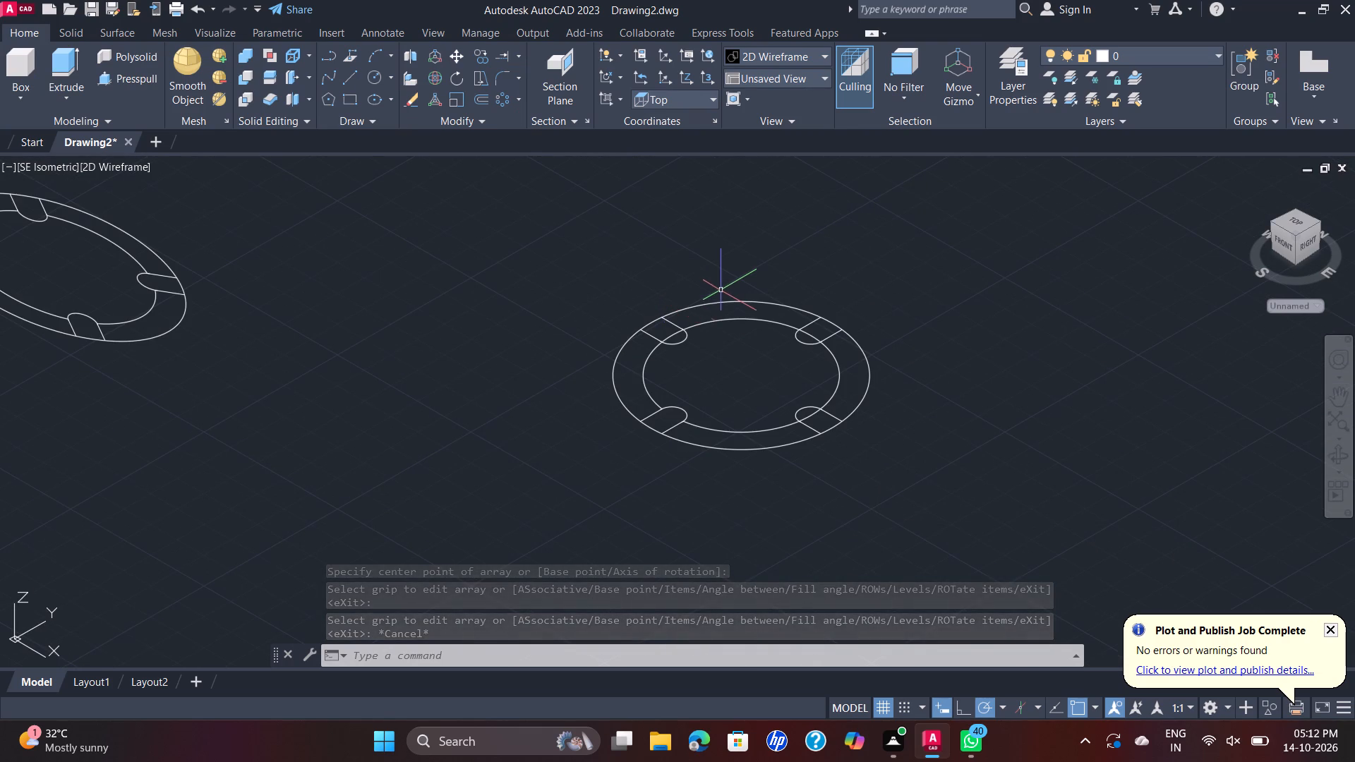
# Draw a 33-unit base line at 90° beside the slotted ring, continued by a 30-unit vertical line along +Z.
pyautogui.scroll(-1, 721, 289)
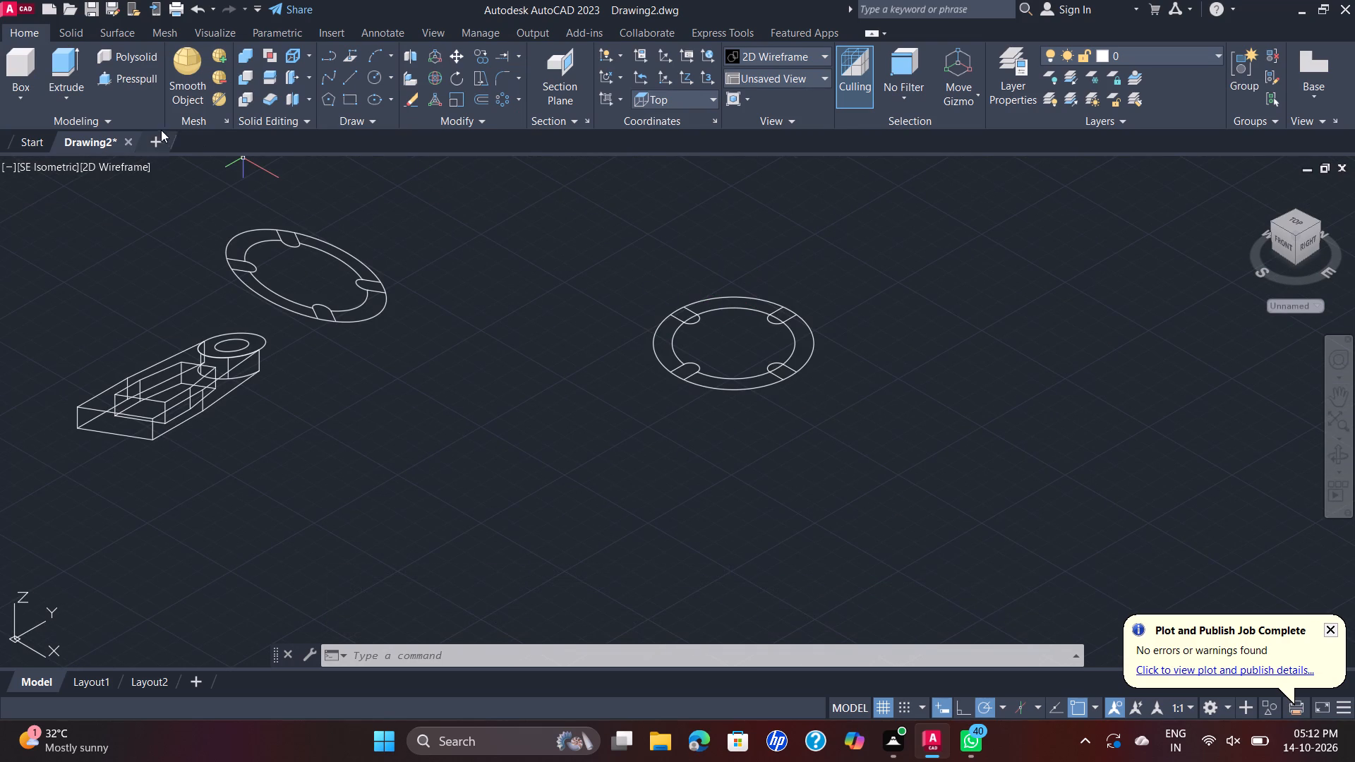
pyautogui.click(347, 79)
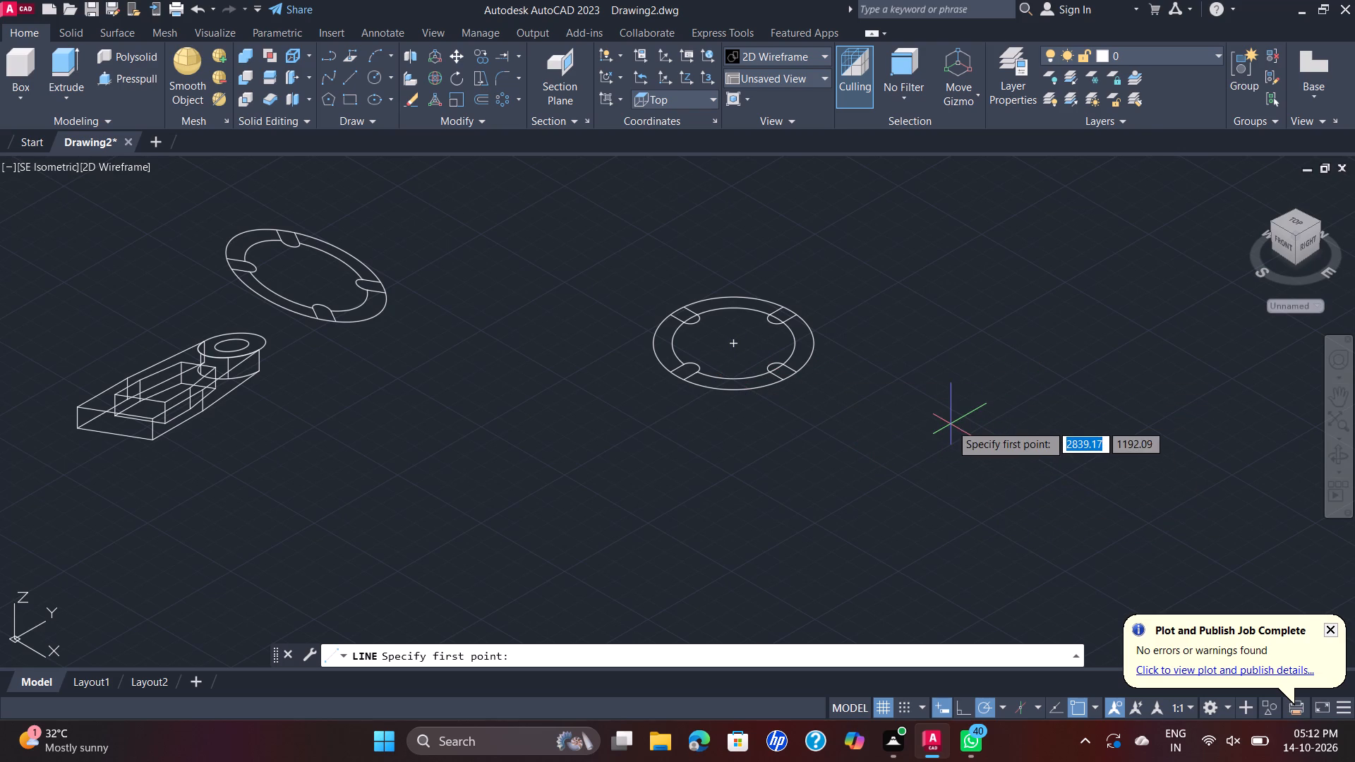
pyautogui.click(902, 377)
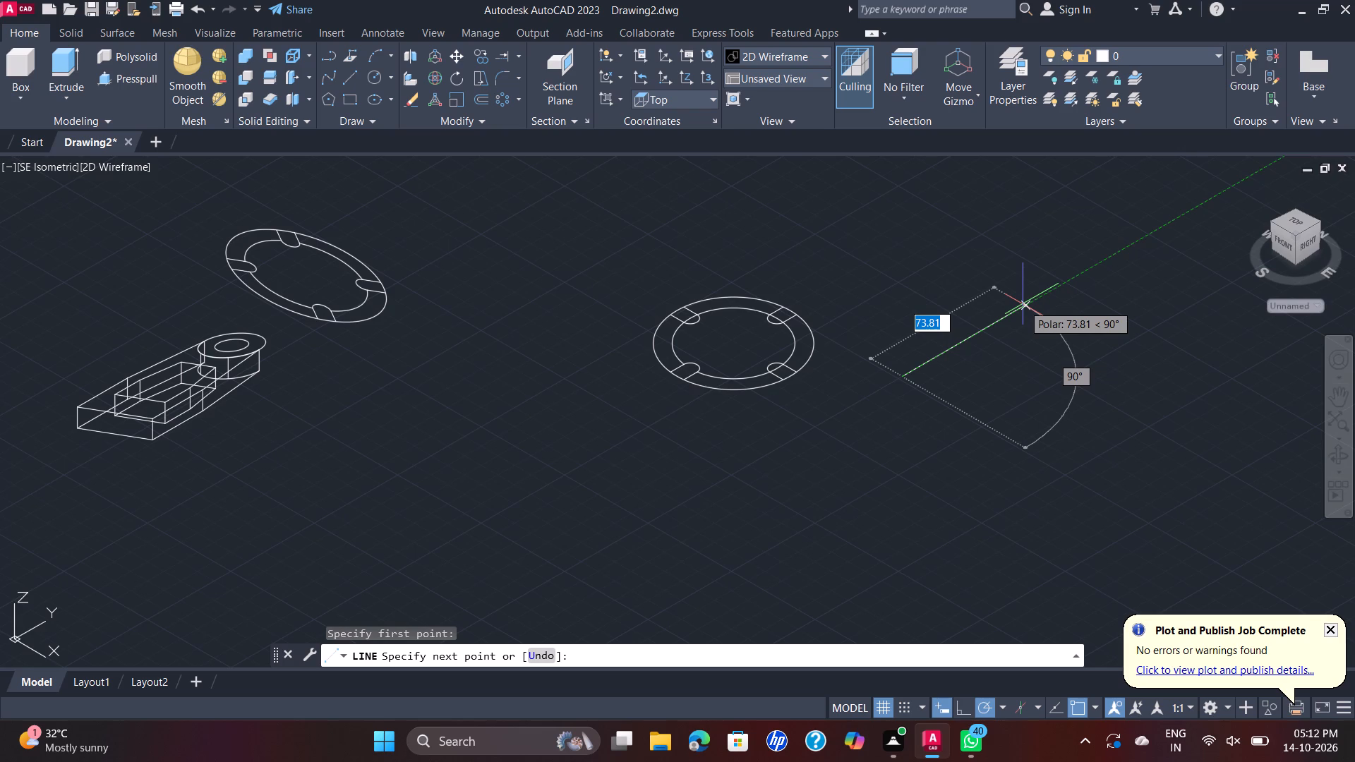
pyautogui.write('33')
pyautogui.press('Return')
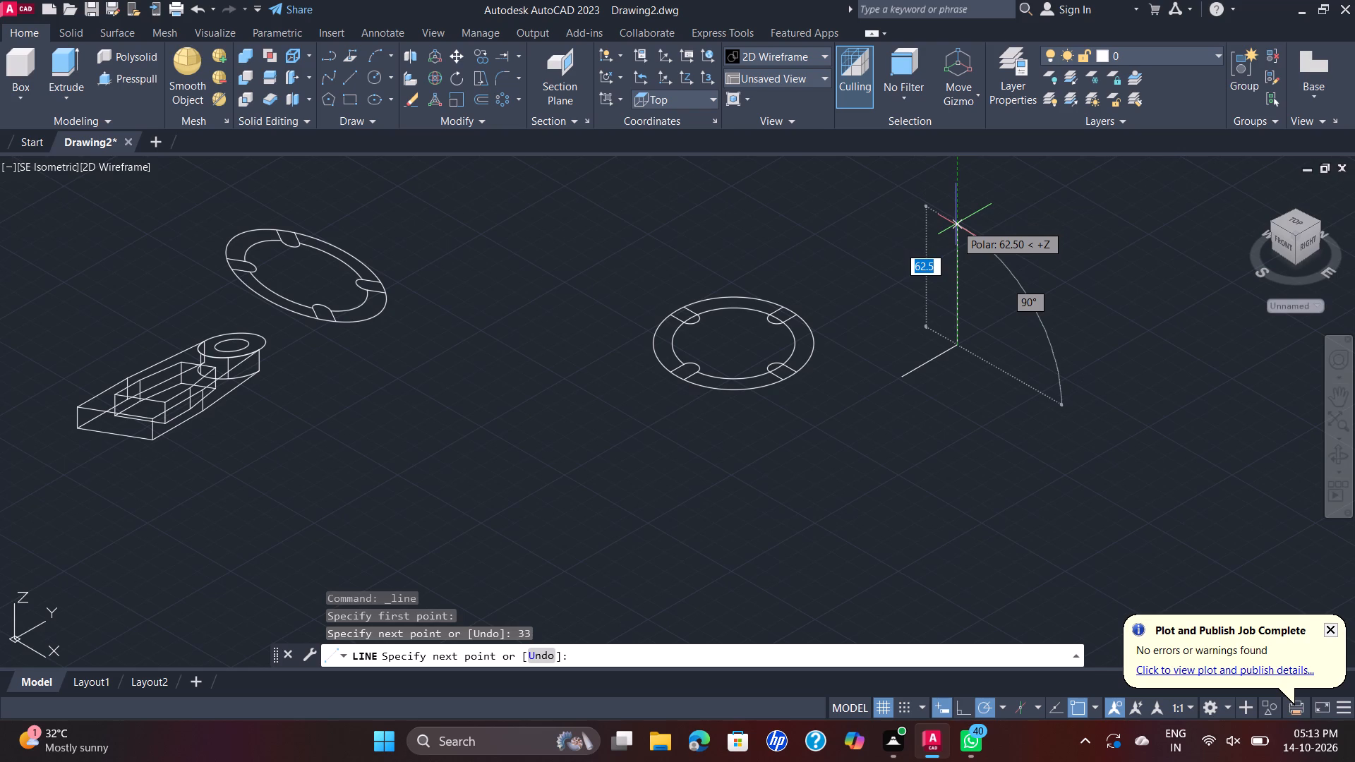
pyautogui.write('30')
pyautogui.press('Return')
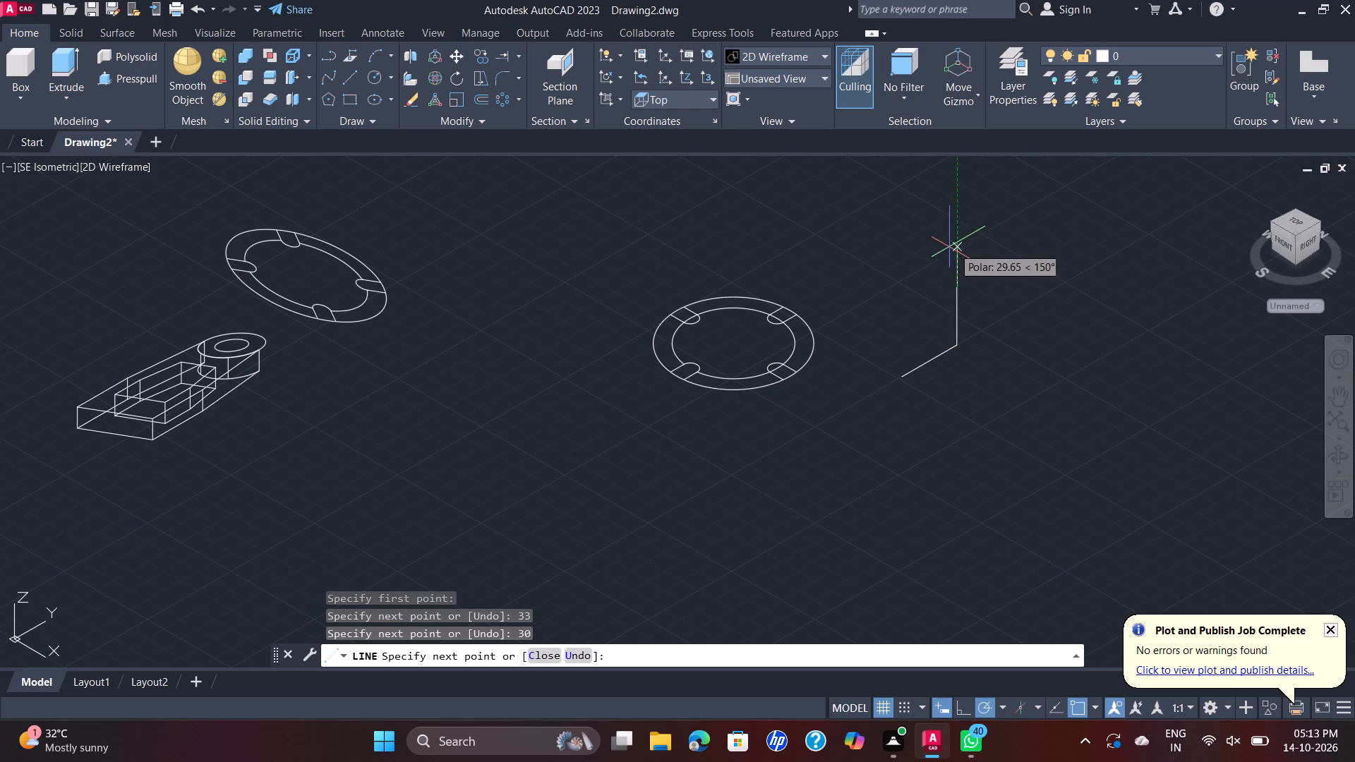
pyautogui.press('Escape')
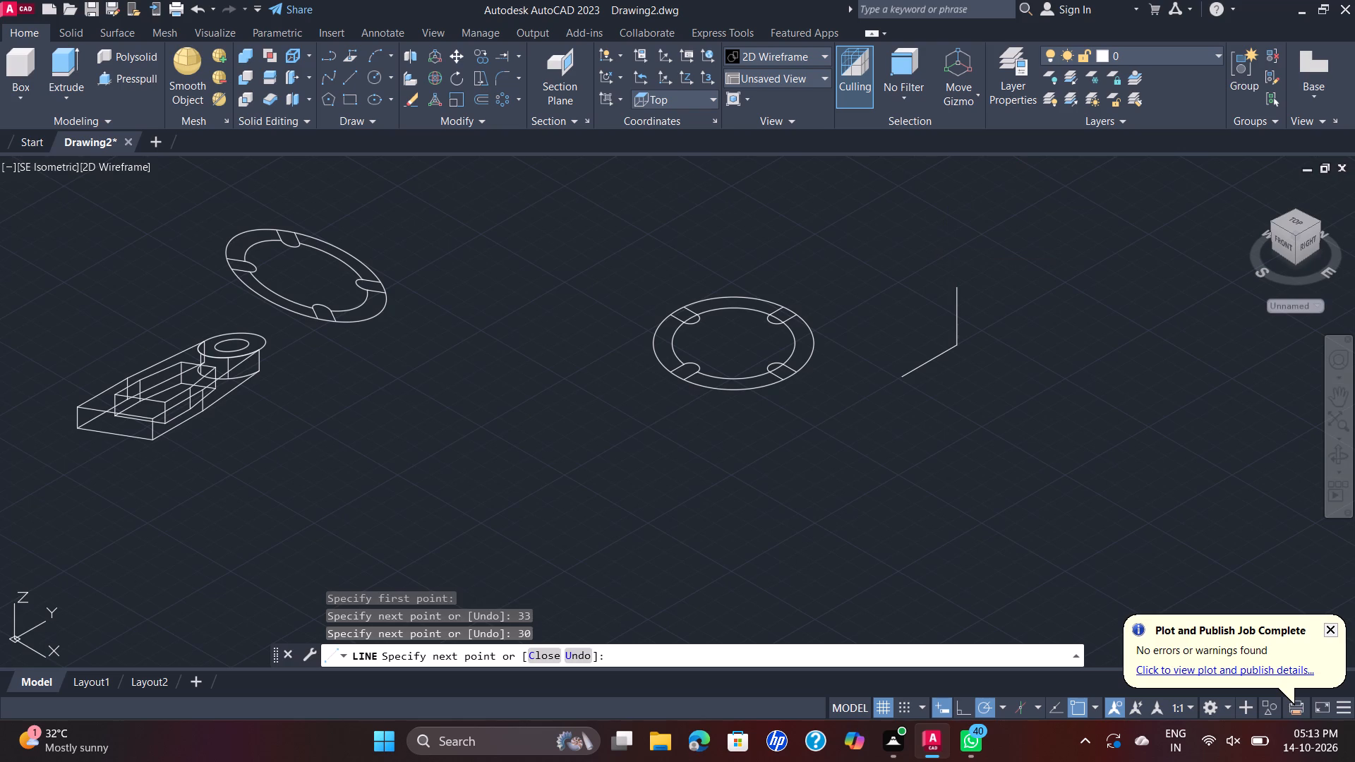
# Draw a 30-unit vertical line along +Z from the free end of the 33-unit base line.
pyautogui.press('space')
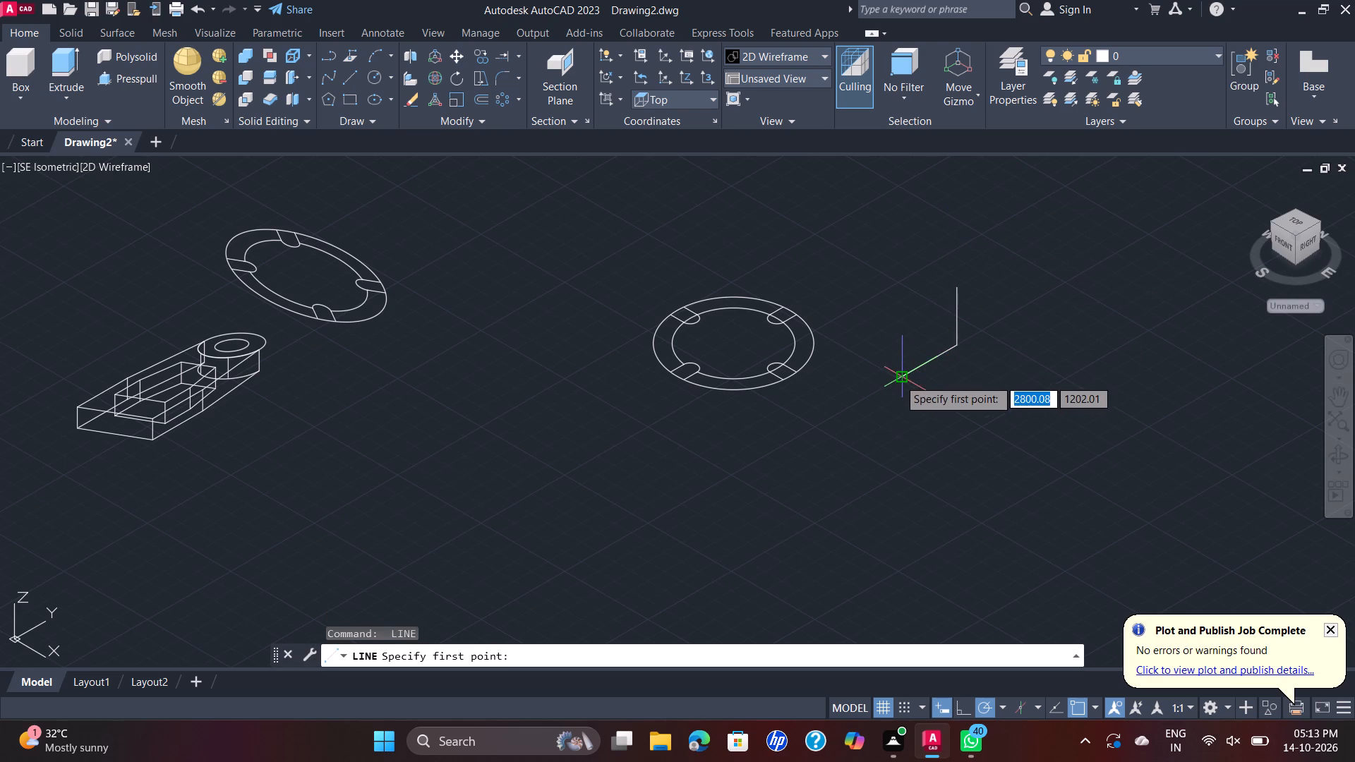
pyautogui.click(898, 379)
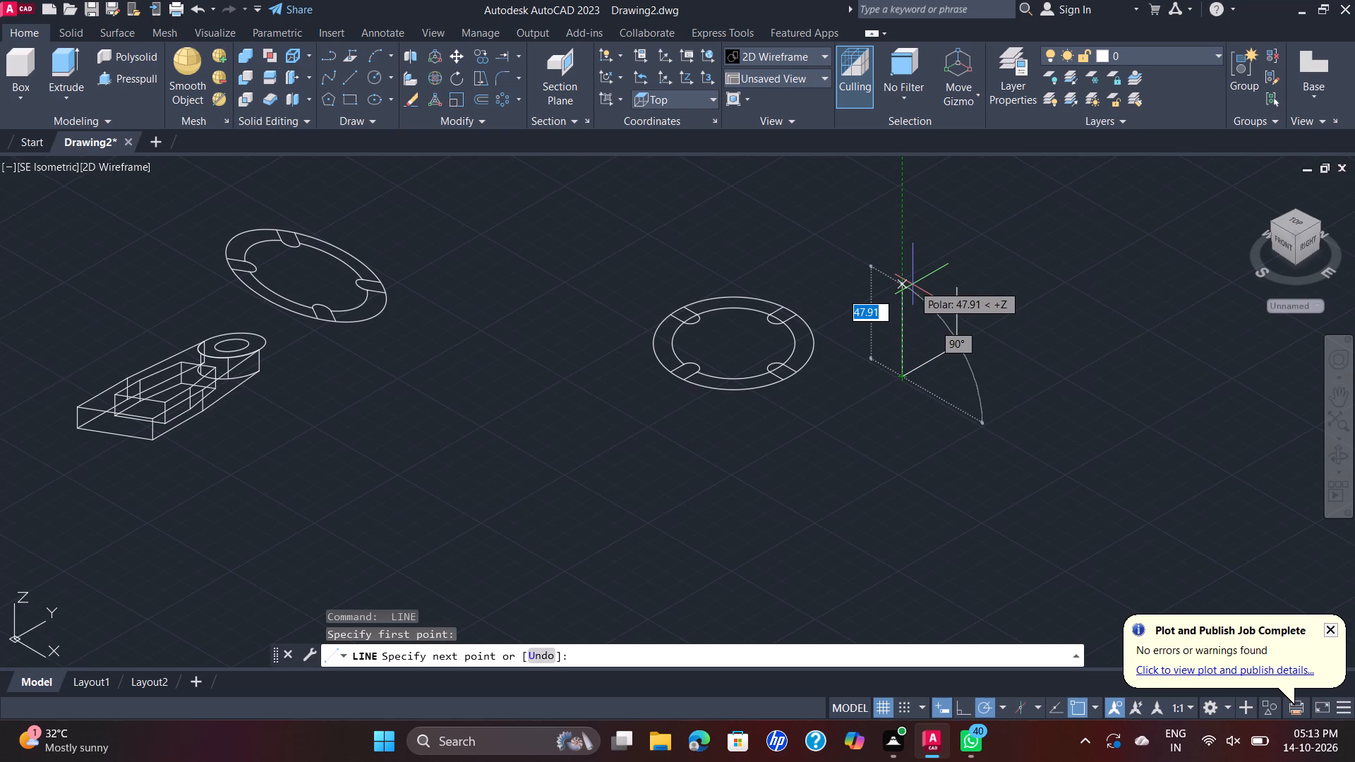
pyautogui.write('30')
pyautogui.press('Return')
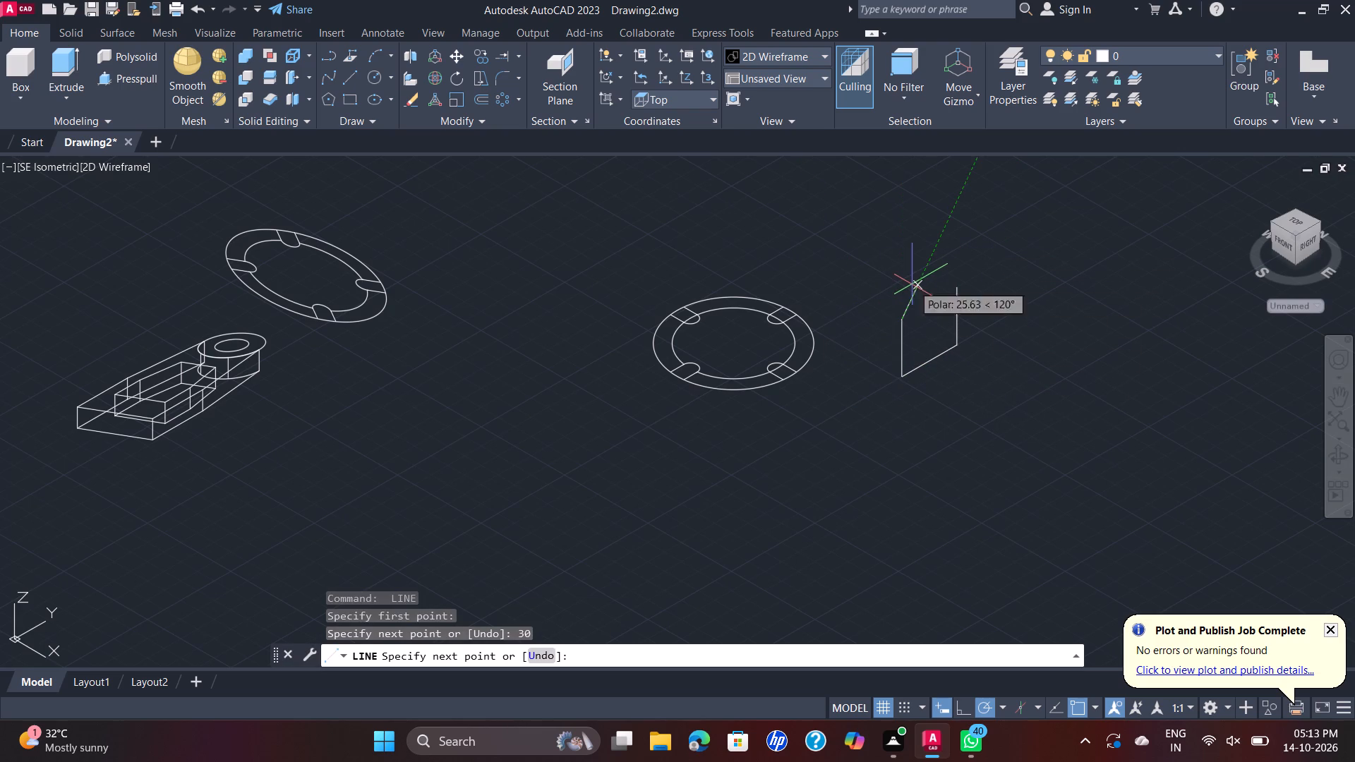
pyautogui.press('Escape')
# Draw a 70-unit vertical line along +Z from the midpoint of the 33-unit base line.
pyautogui.press('space')
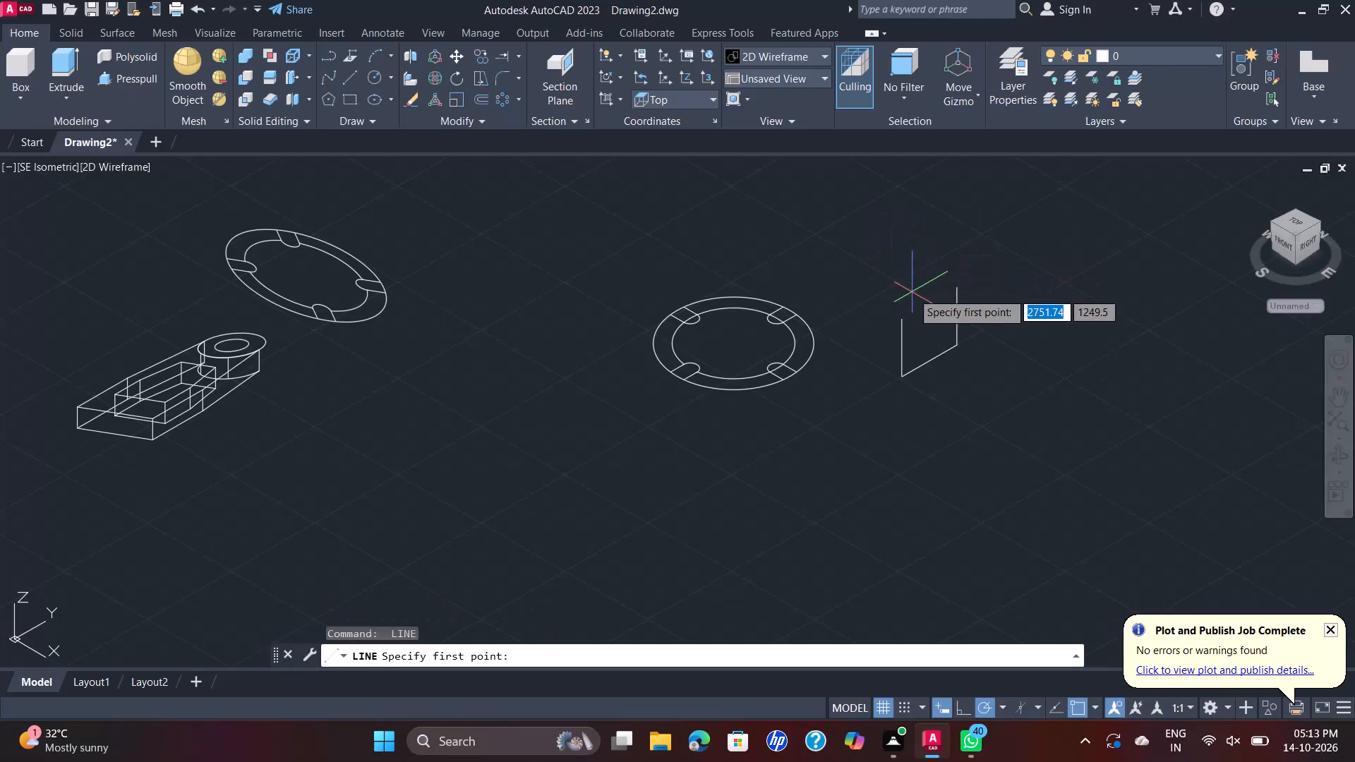
pyautogui.click(926, 356)
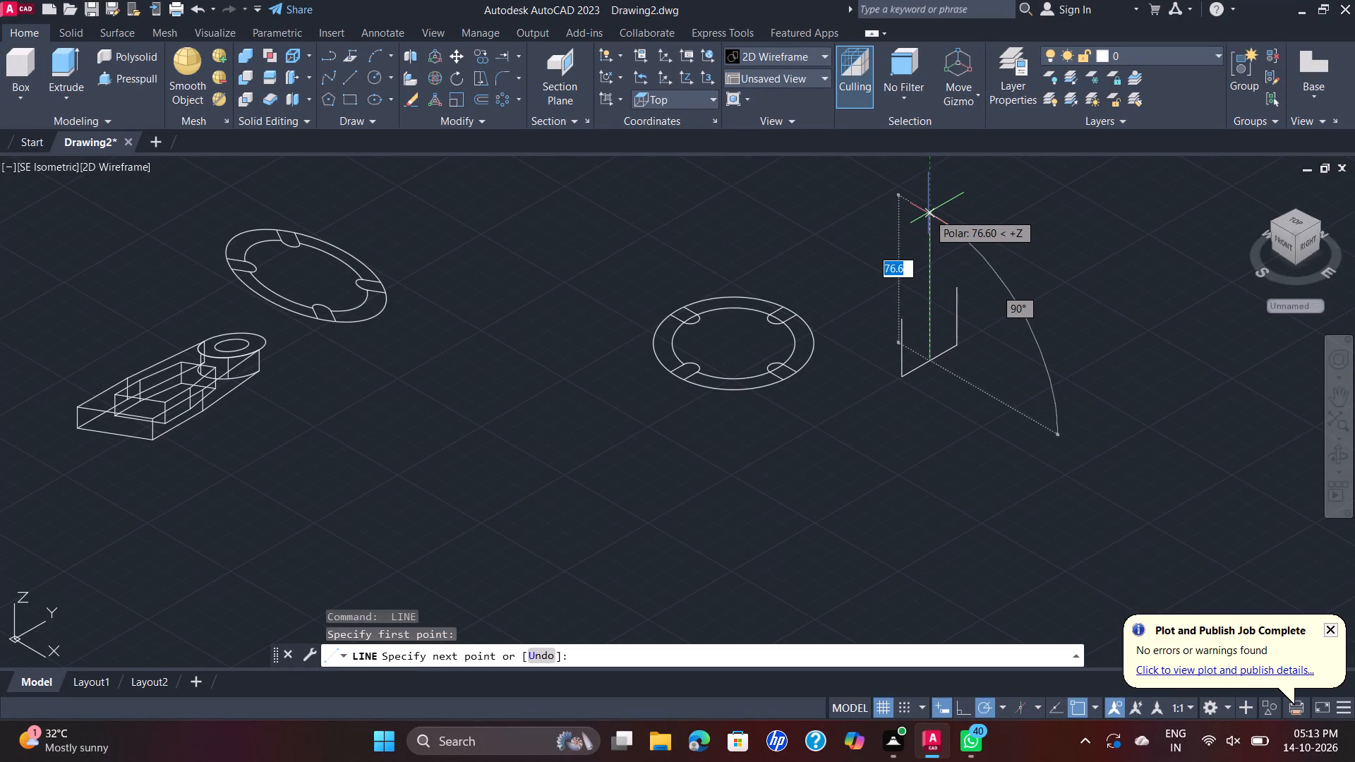
pyautogui.write('70')
pyautogui.press('Return')
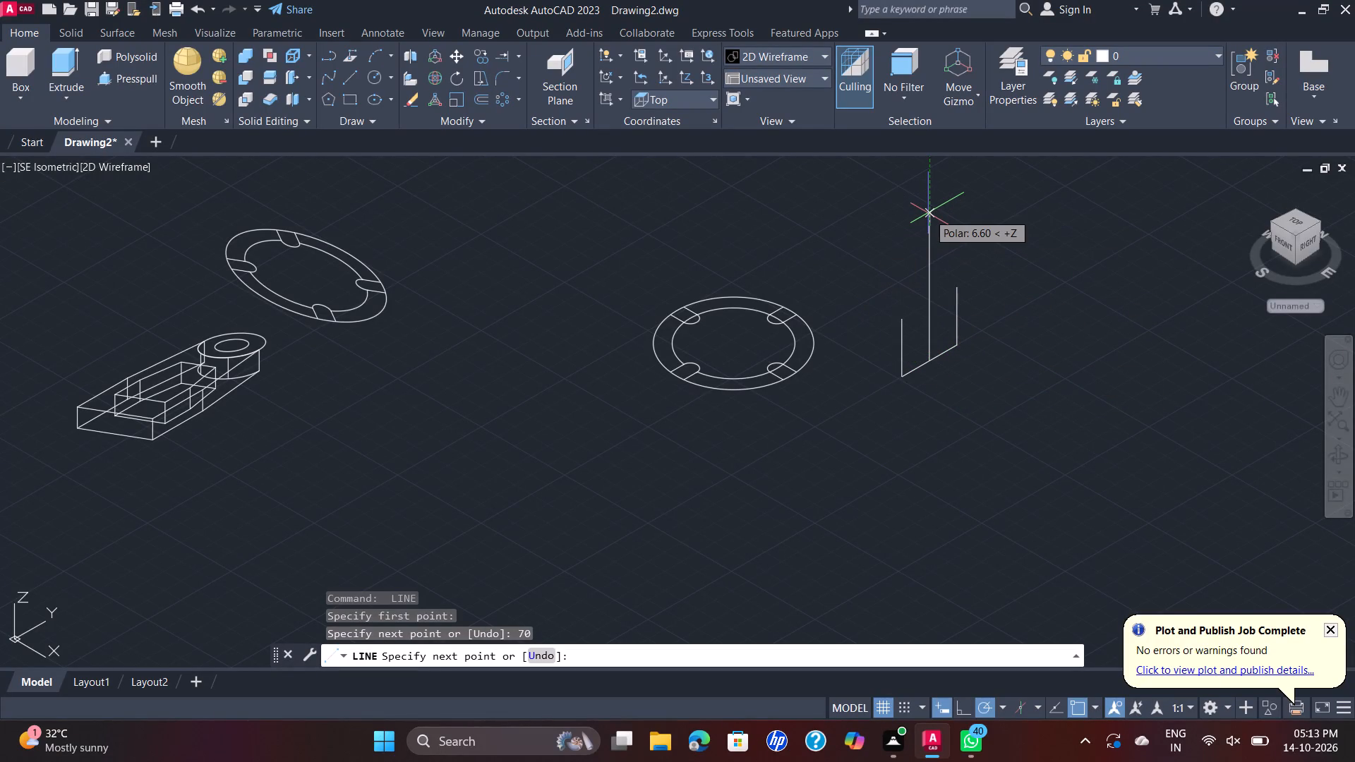
pyautogui.press('Escape')
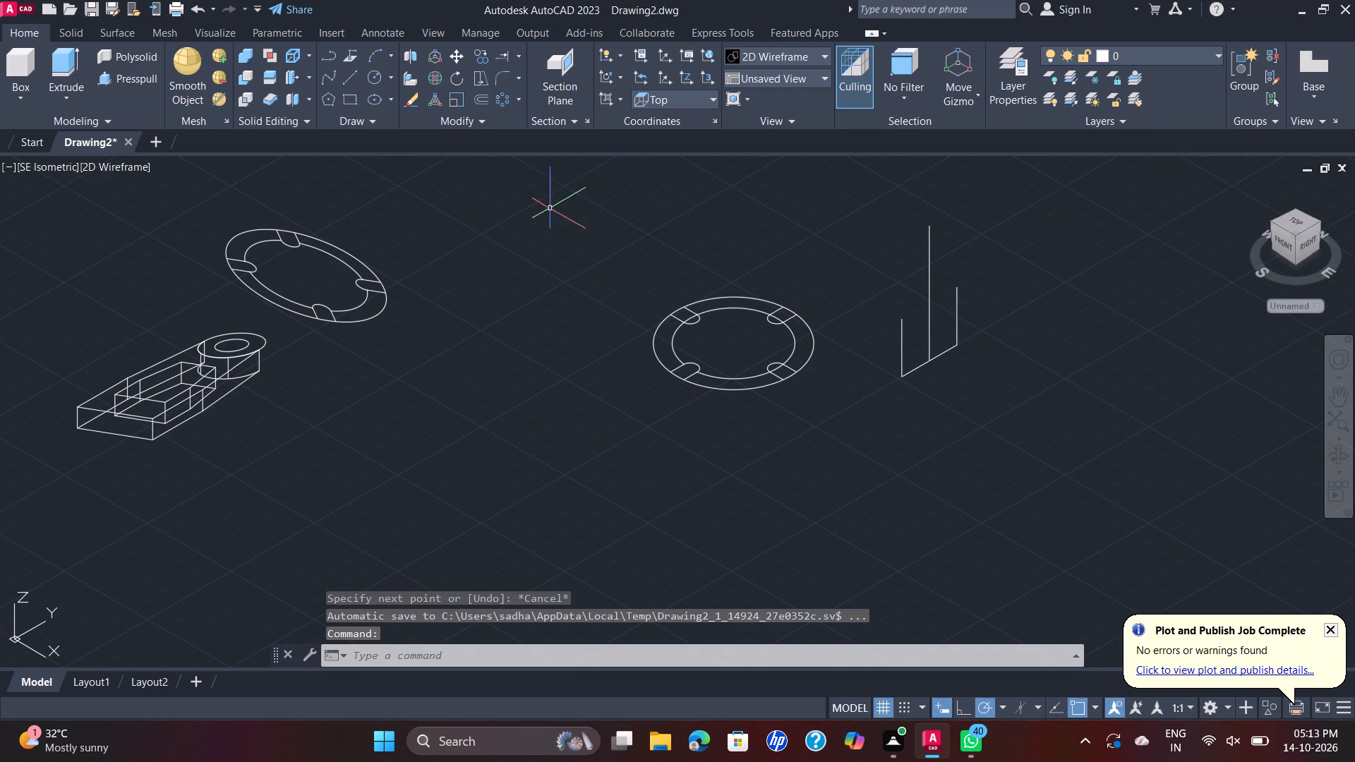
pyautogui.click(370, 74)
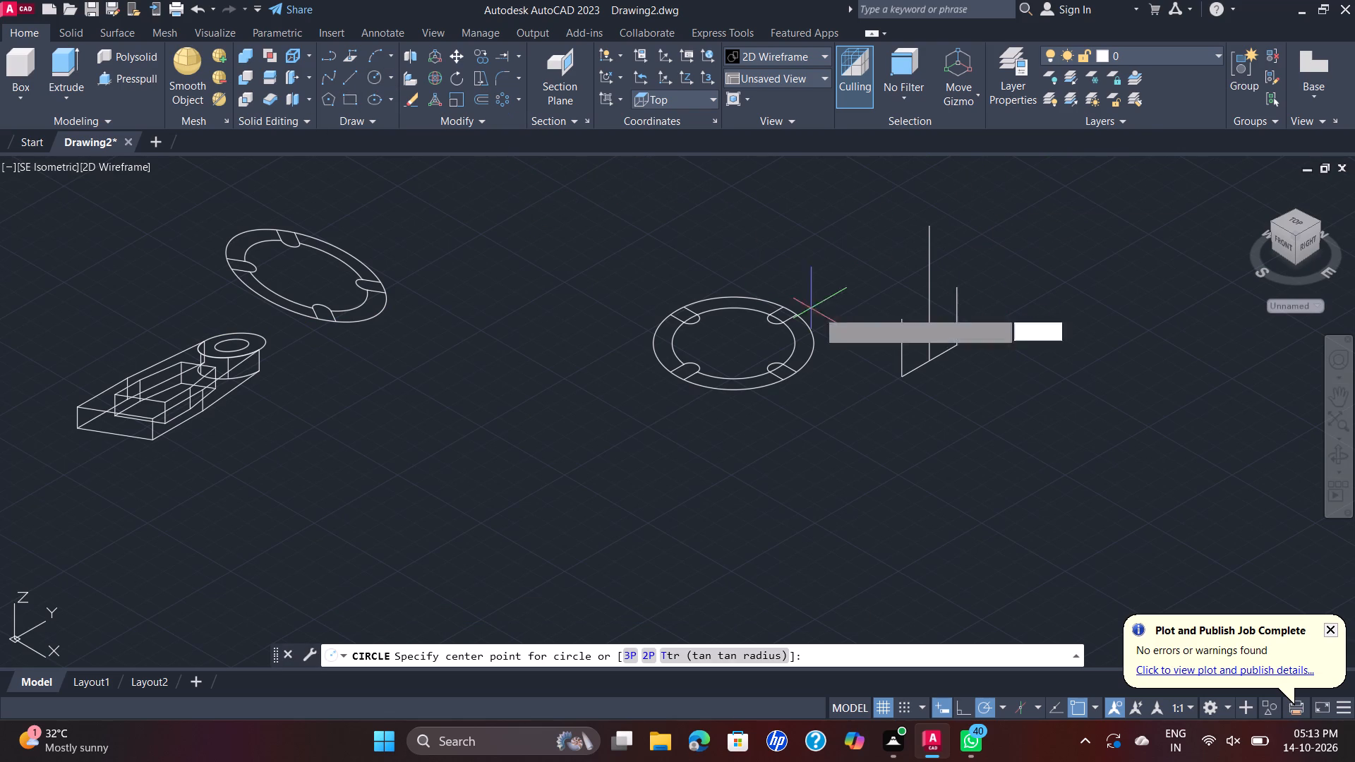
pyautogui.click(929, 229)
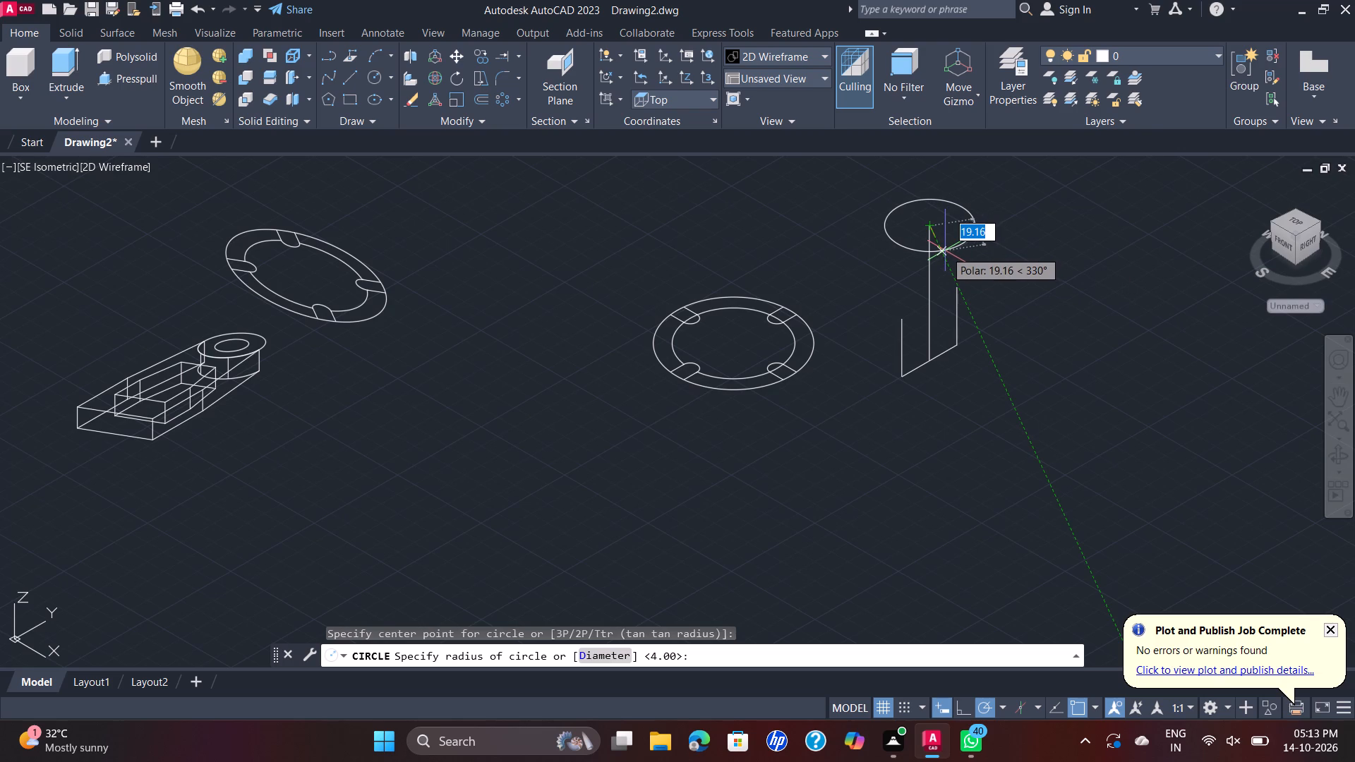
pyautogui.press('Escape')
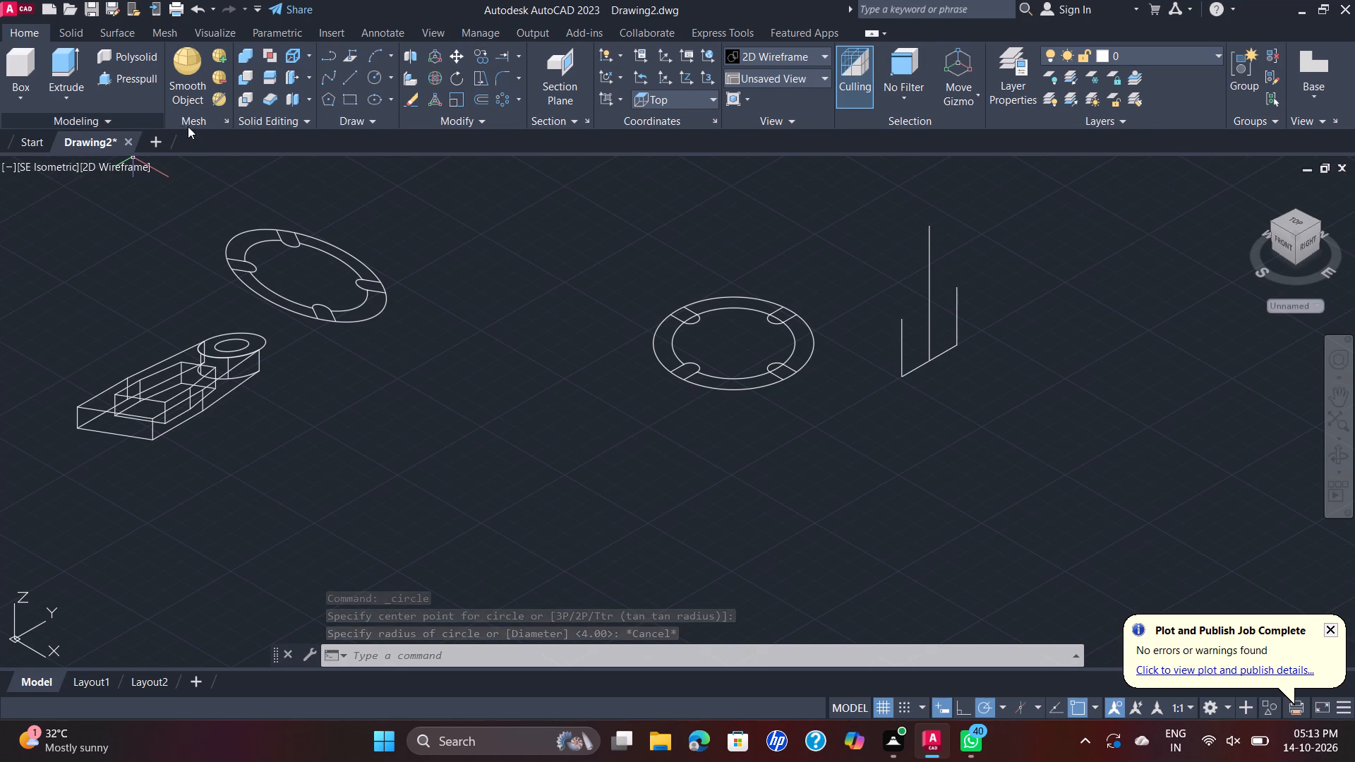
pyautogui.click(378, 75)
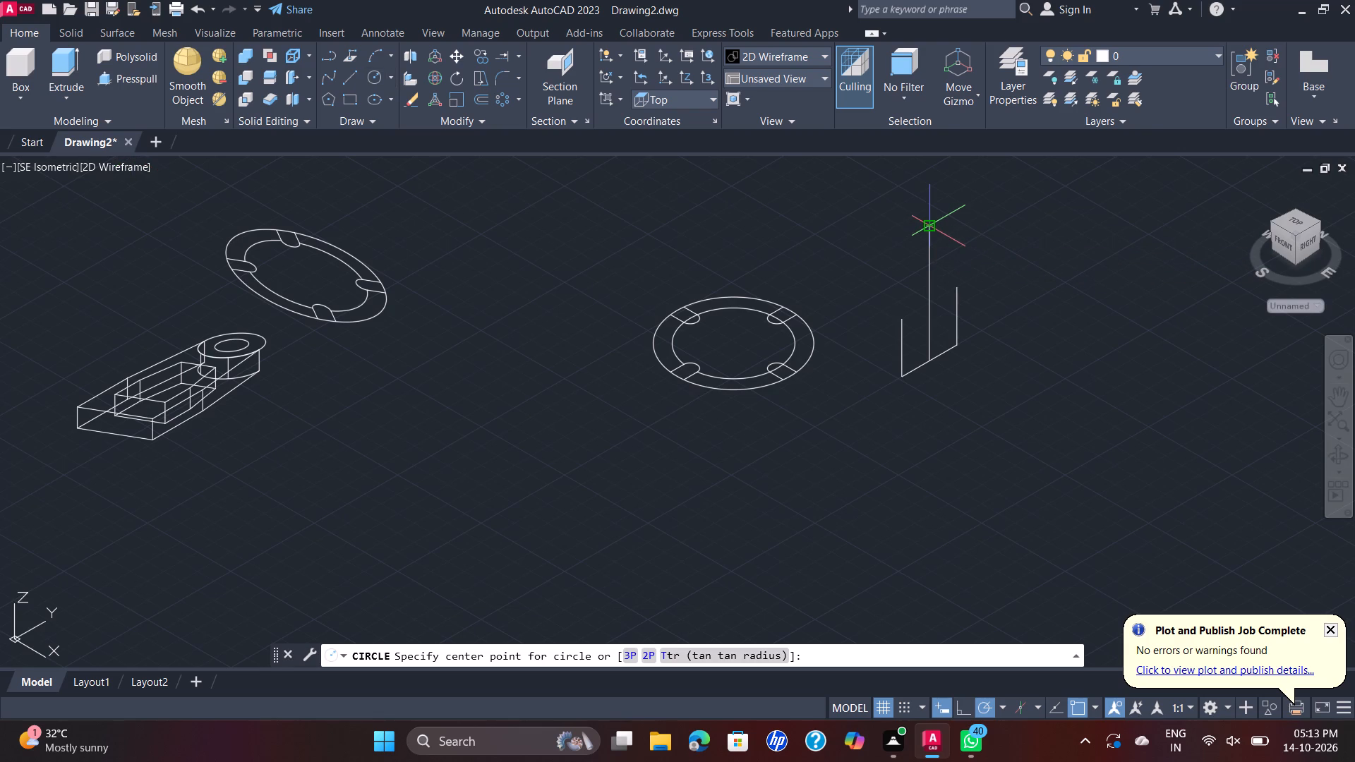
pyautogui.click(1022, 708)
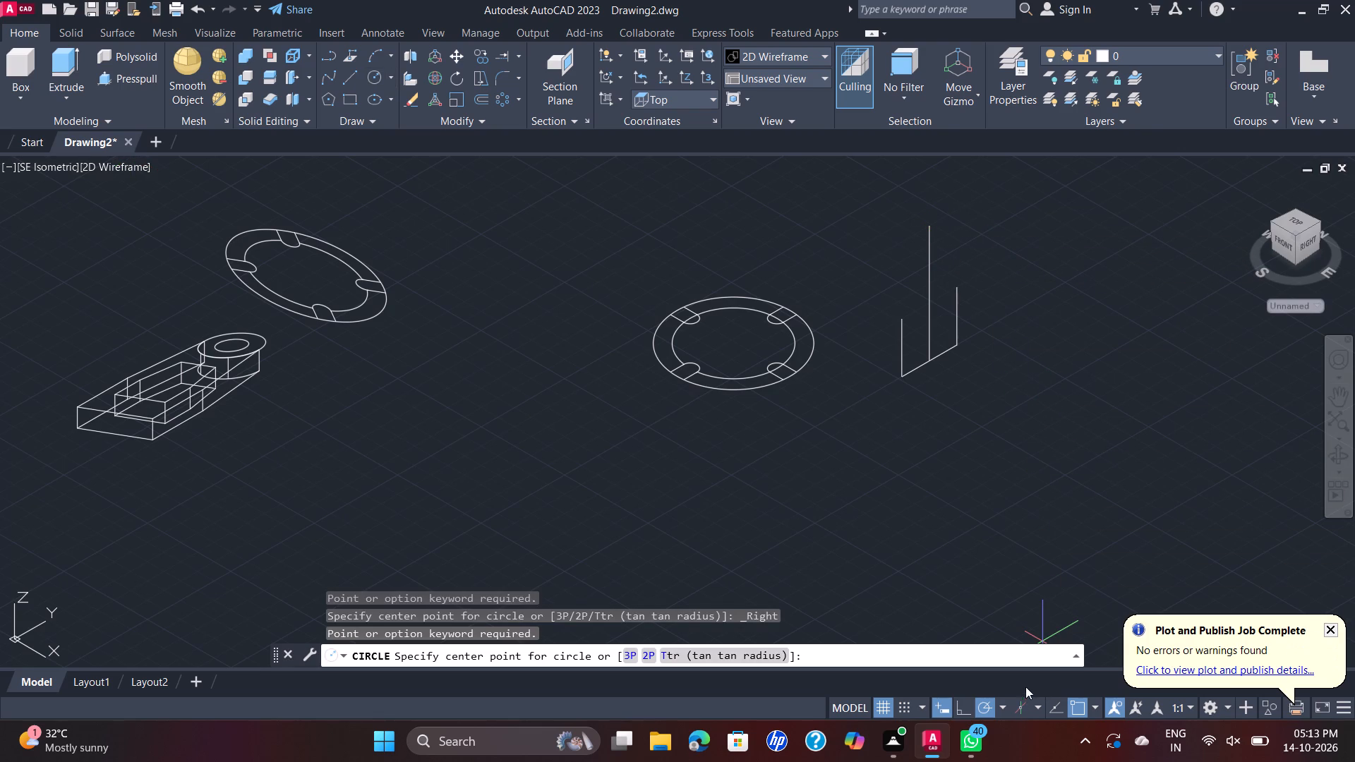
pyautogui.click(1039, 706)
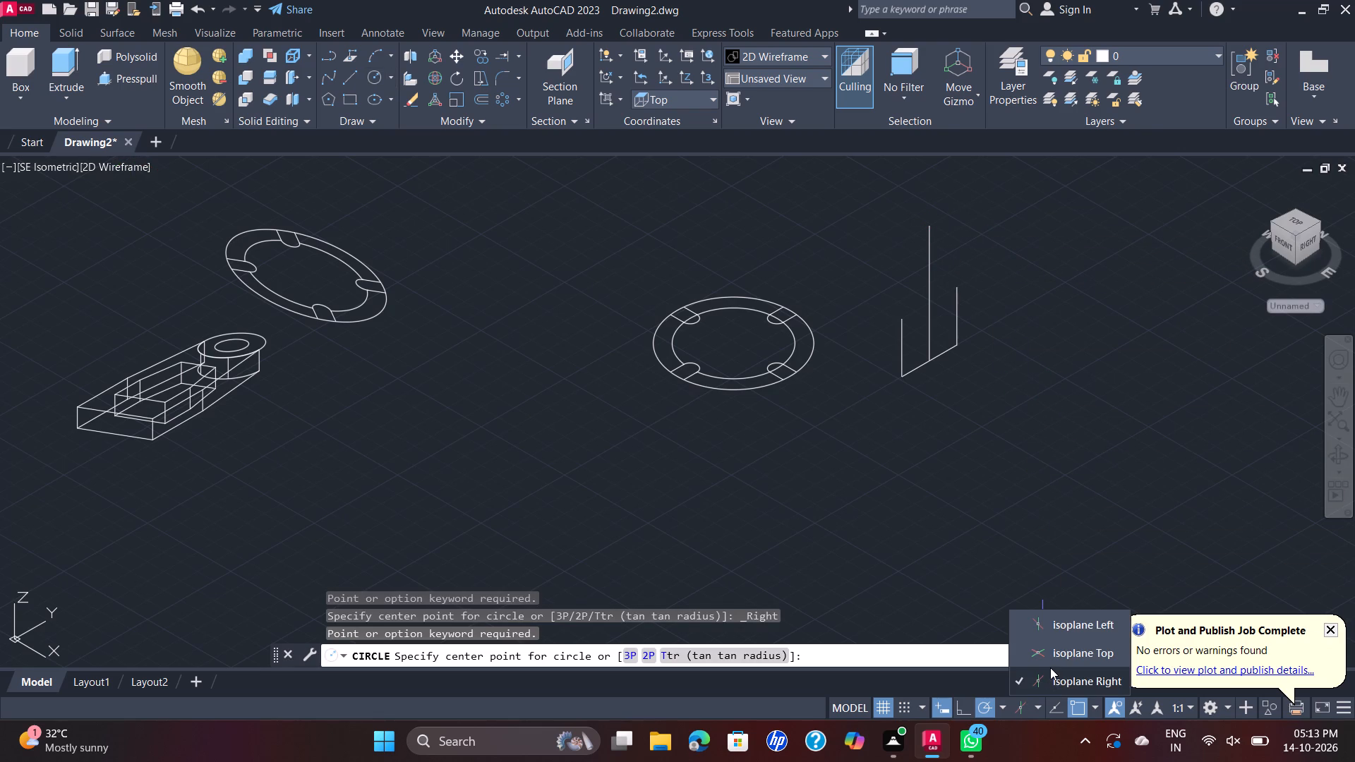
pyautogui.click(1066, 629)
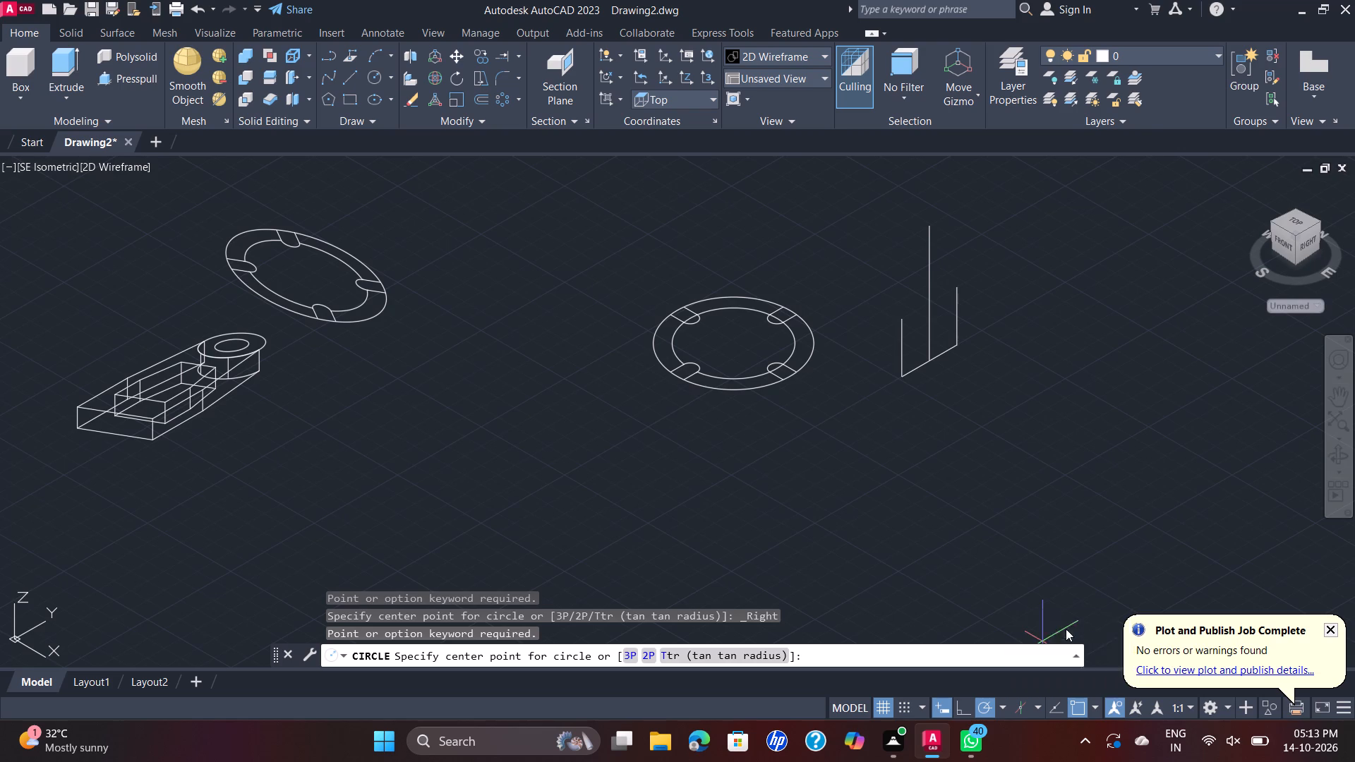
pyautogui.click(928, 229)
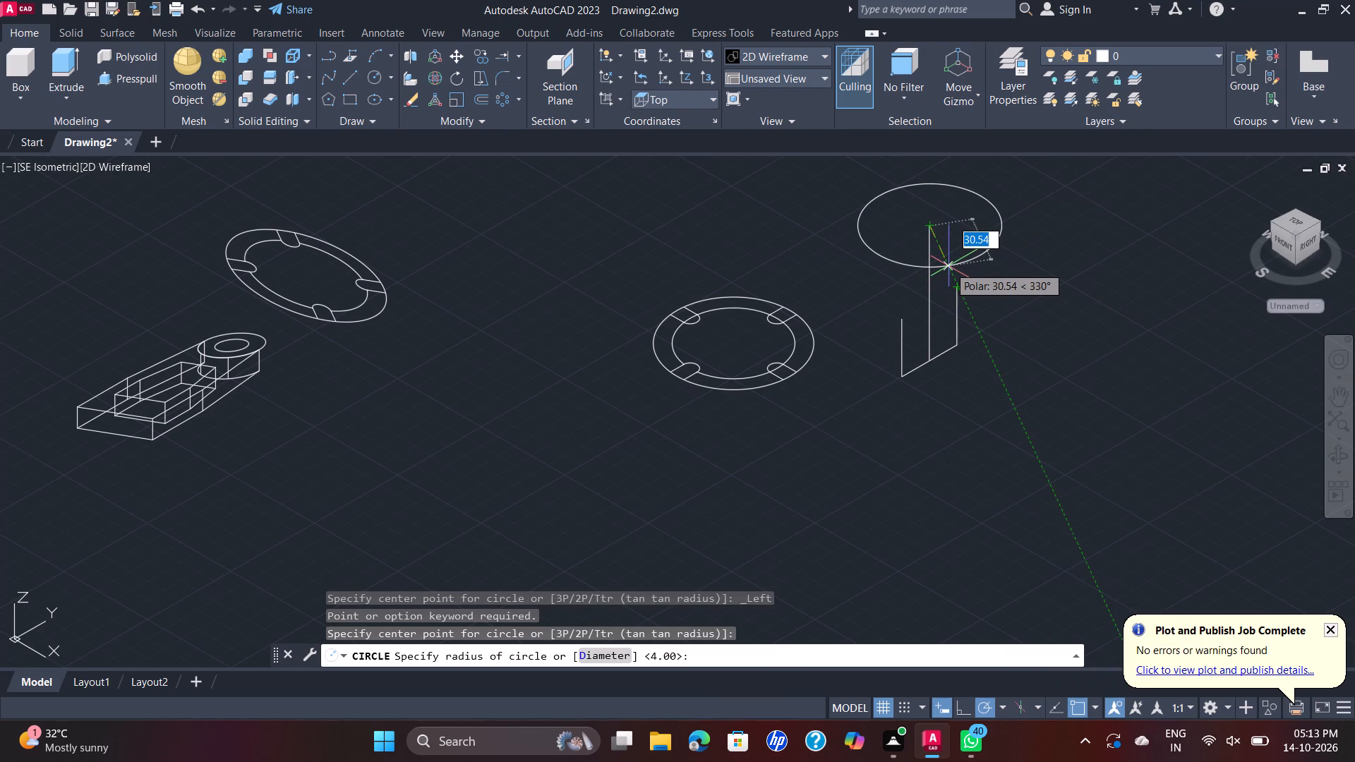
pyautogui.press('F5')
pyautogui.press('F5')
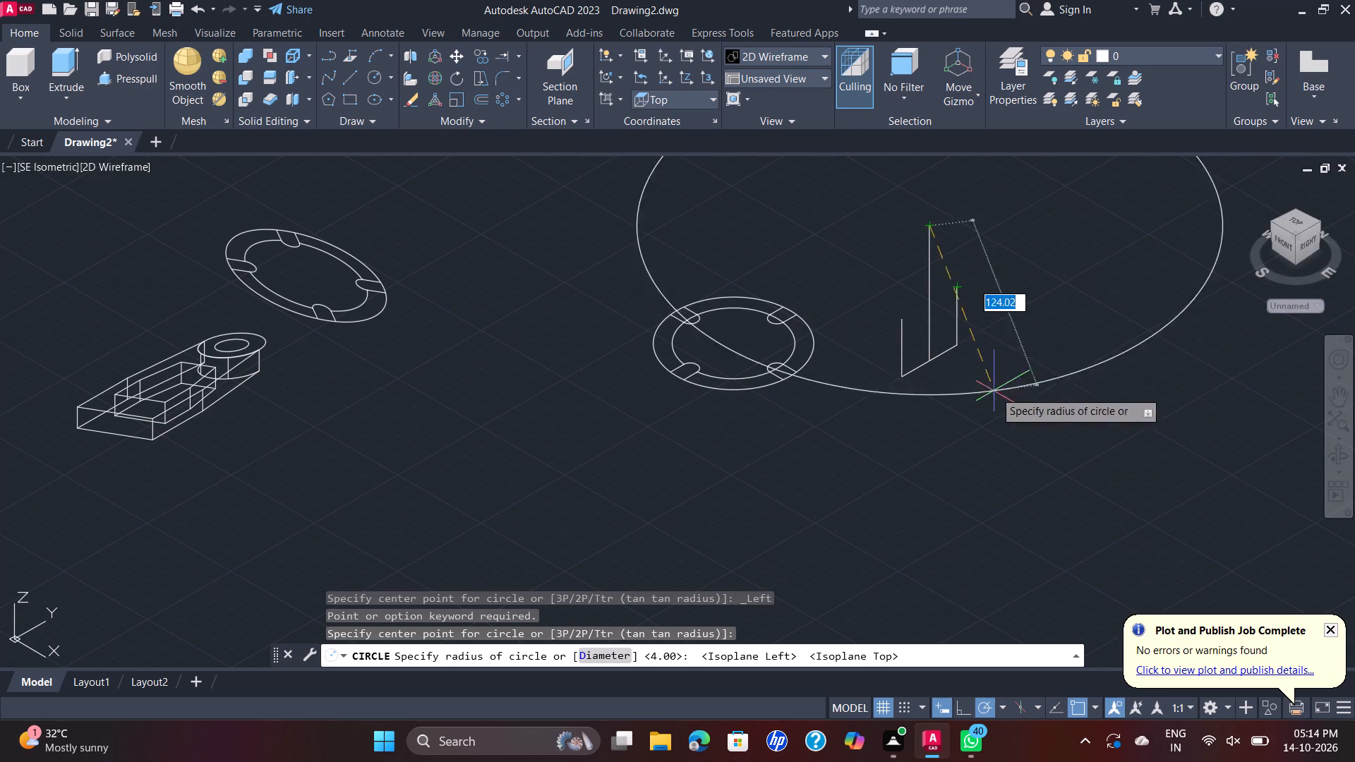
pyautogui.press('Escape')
# Erase the old tilted slotted ring and the extruded tapered body together, keeping the new ring and upright lines.
pyautogui.scroll(-1, 706, 248)
pyautogui.moveTo(706, 248); pyautogui.dragTo(670, 314, button='middle')
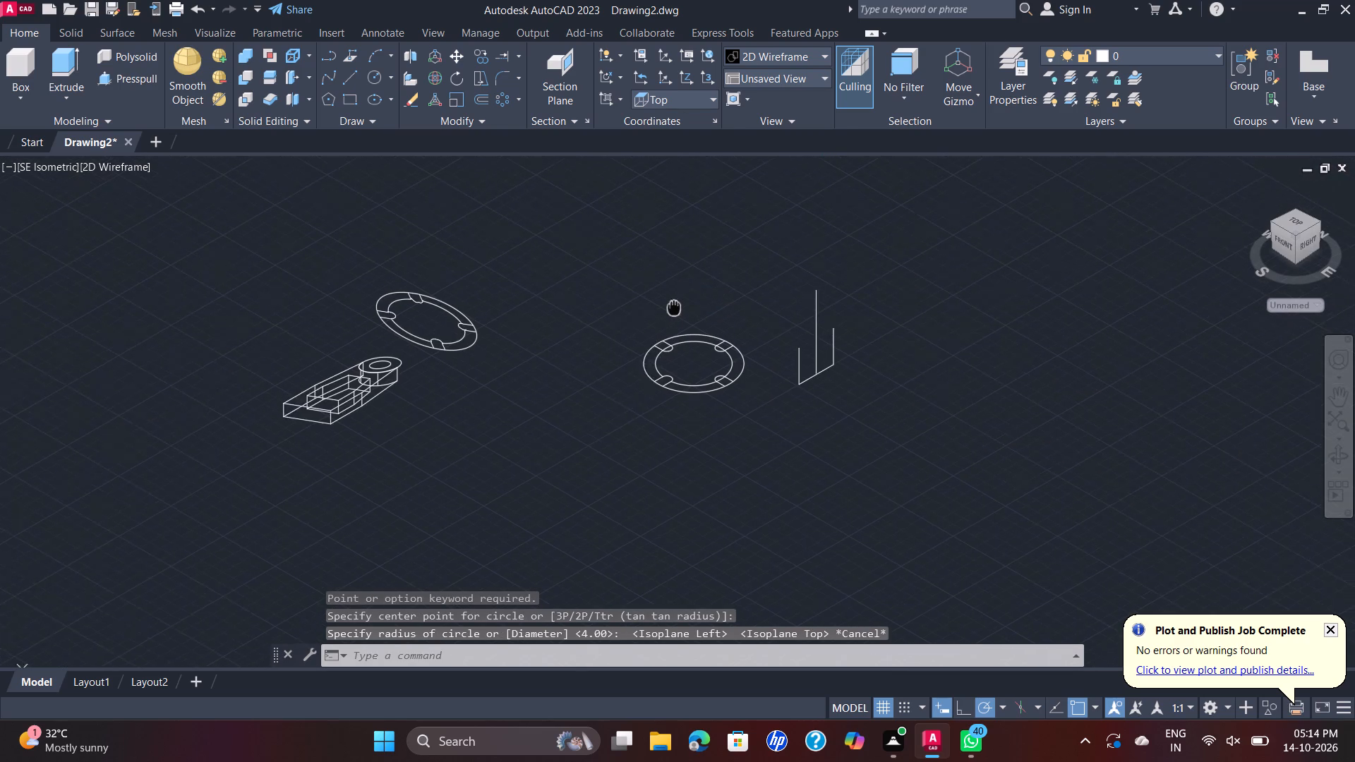
pyautogui.moveTo(670, 314); pyautogui.dragTo(667, 317, button='middle')
pyautogui.click(44, 171)
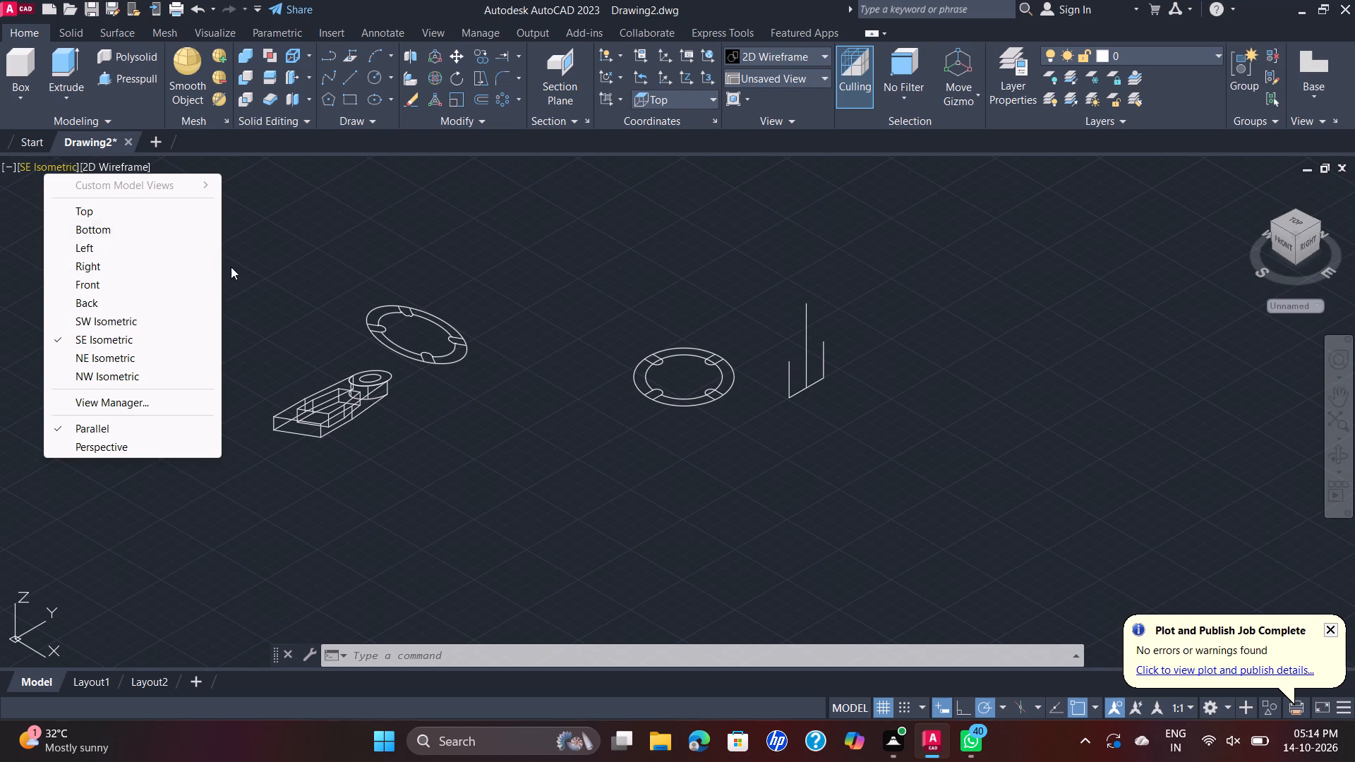
pyautogui.click(250, 275)
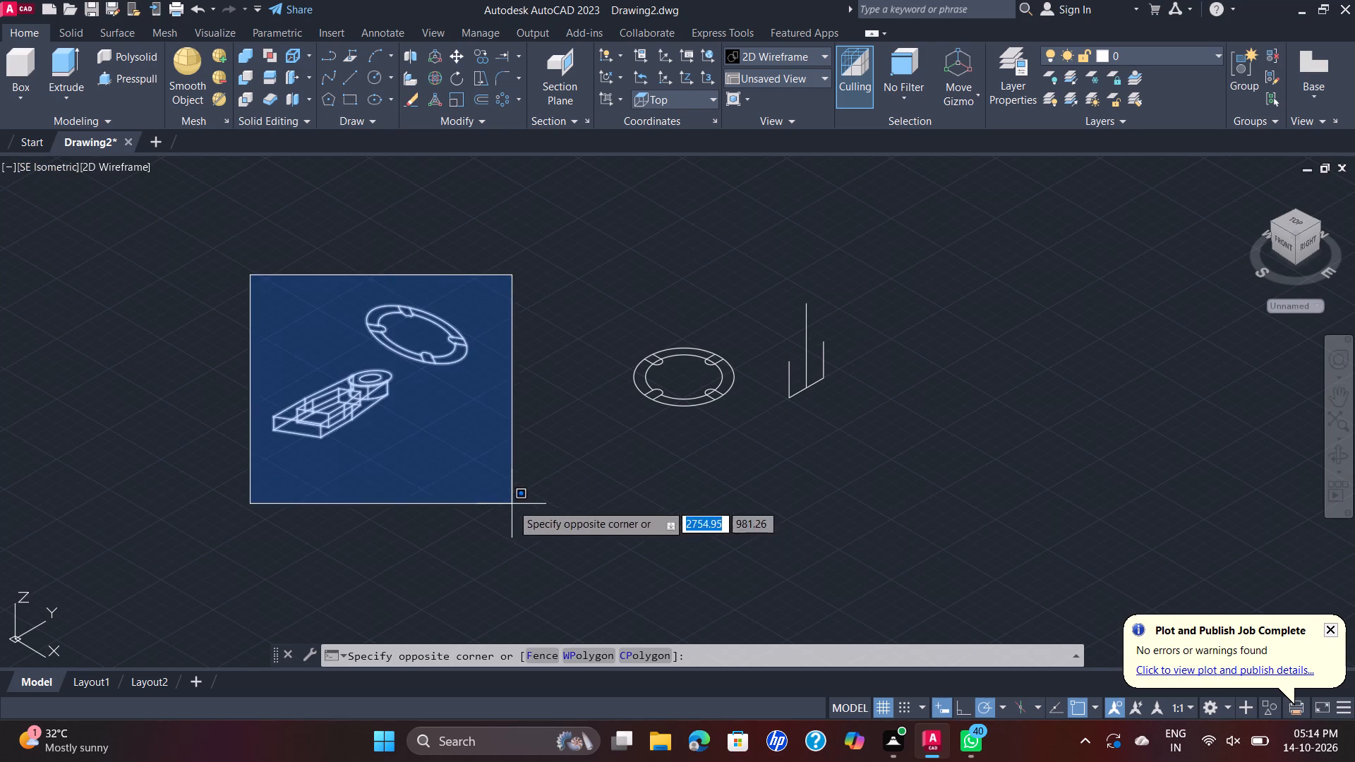
pyautogui.click(512, 504)
pyautogui.press('Delete')
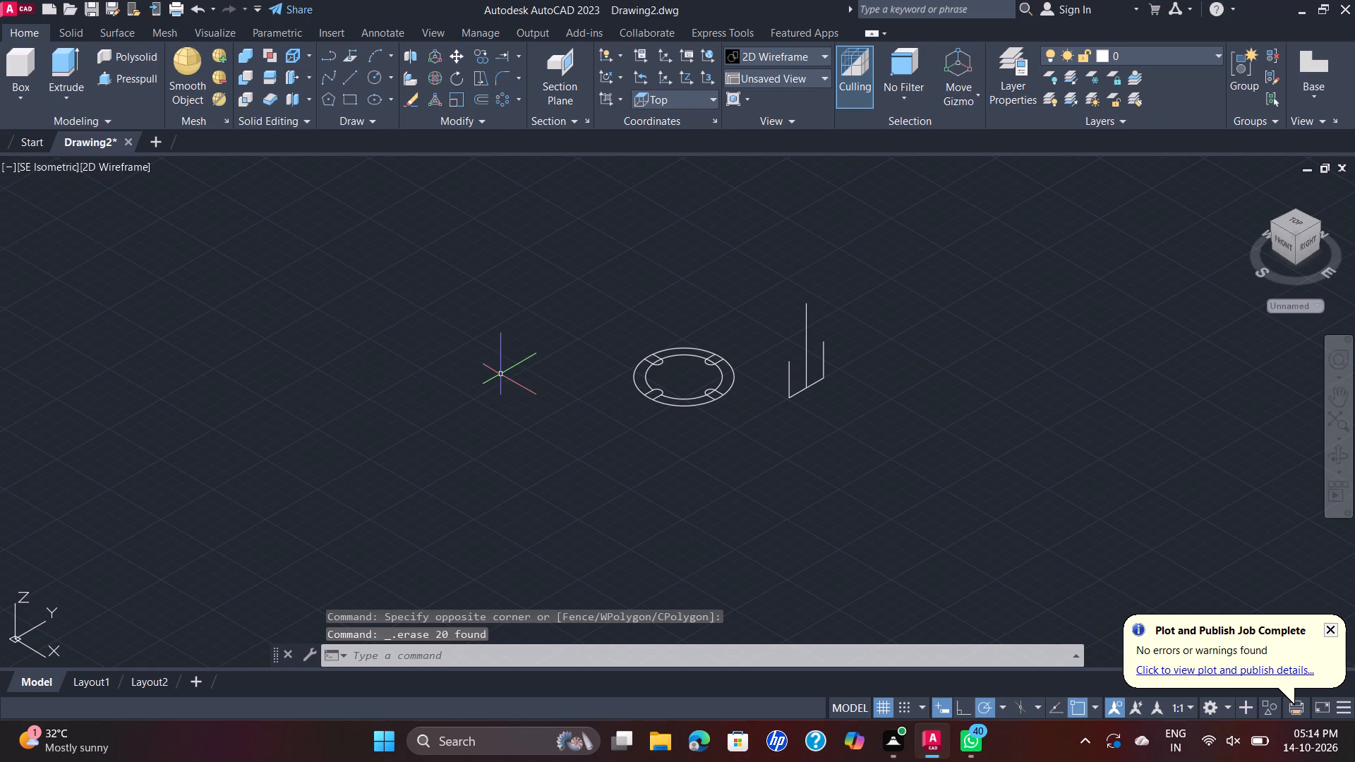
# Switch the model to the Front view with the upright lines in sight.
pyautogui.click(39, 171)
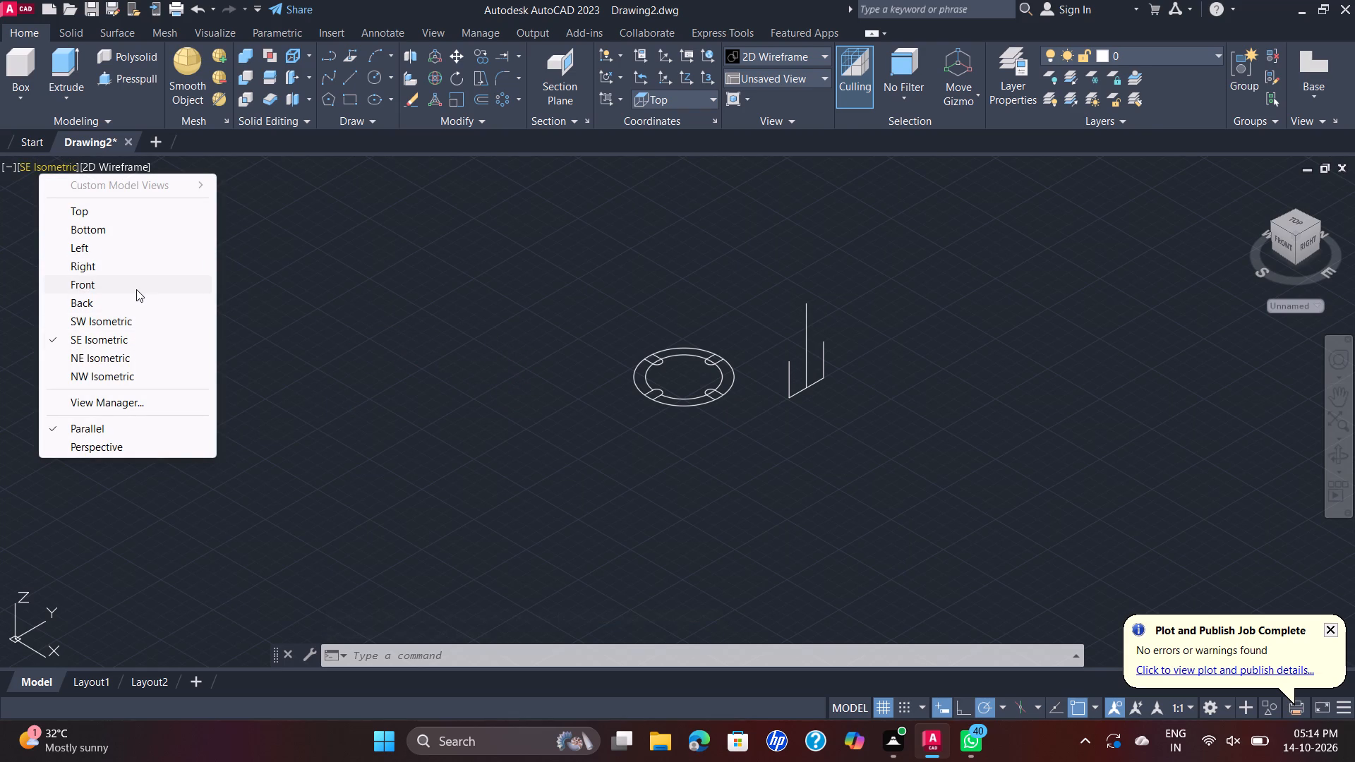
pyautogui.click(136, 289)
pyautogui.scroll(-2, 493, 296)
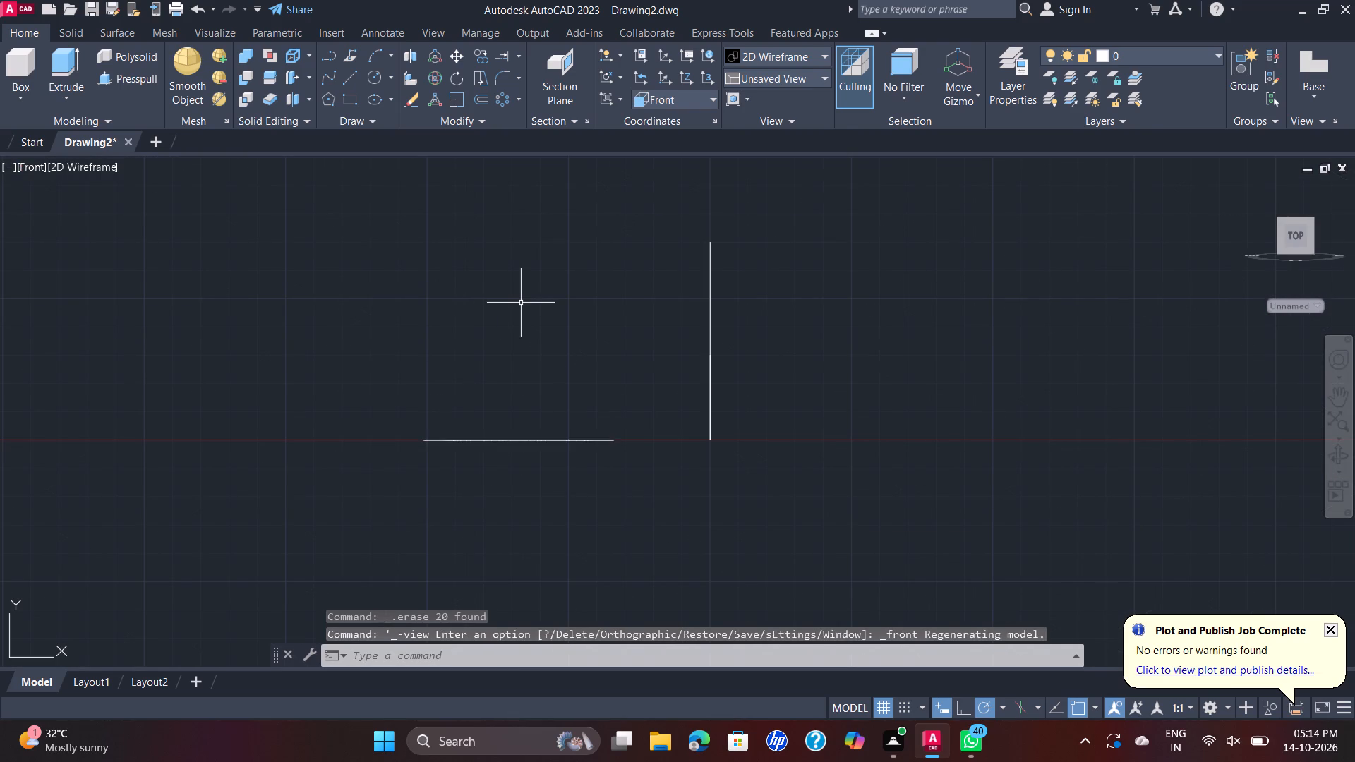
pyautogui.scroll(1, 522, 303)
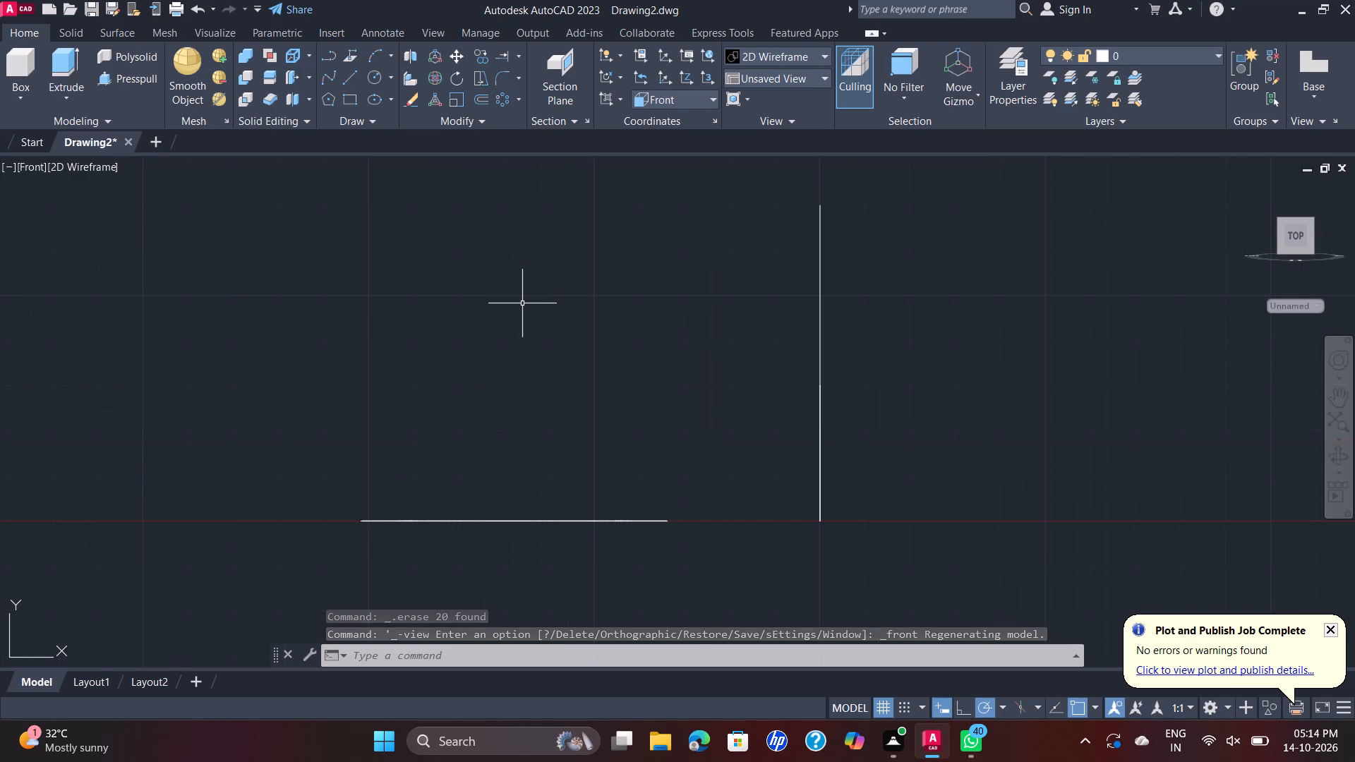
pyautogui.scroll(-1, 522, 303)
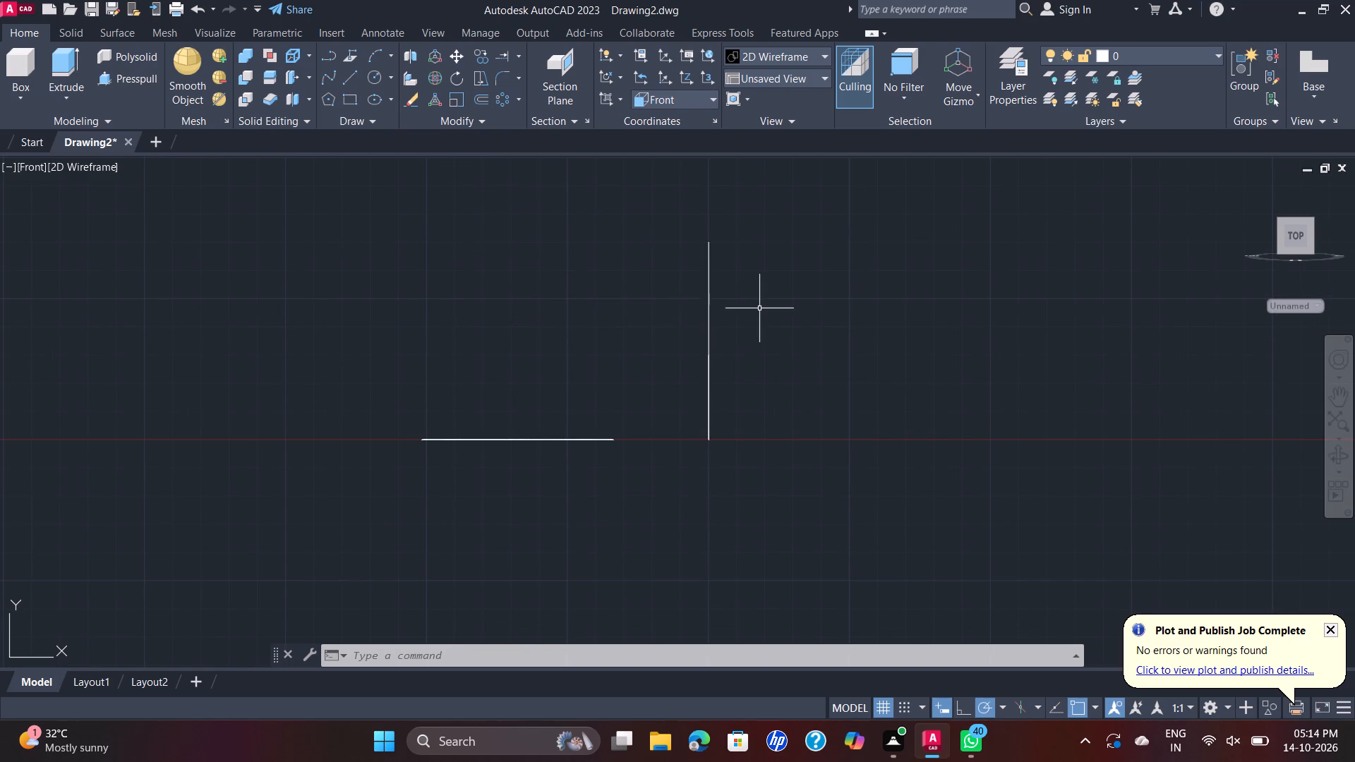
pyautogui.moveTo(759, 309); pyautogui.dragTo(759, 381, button='middle')
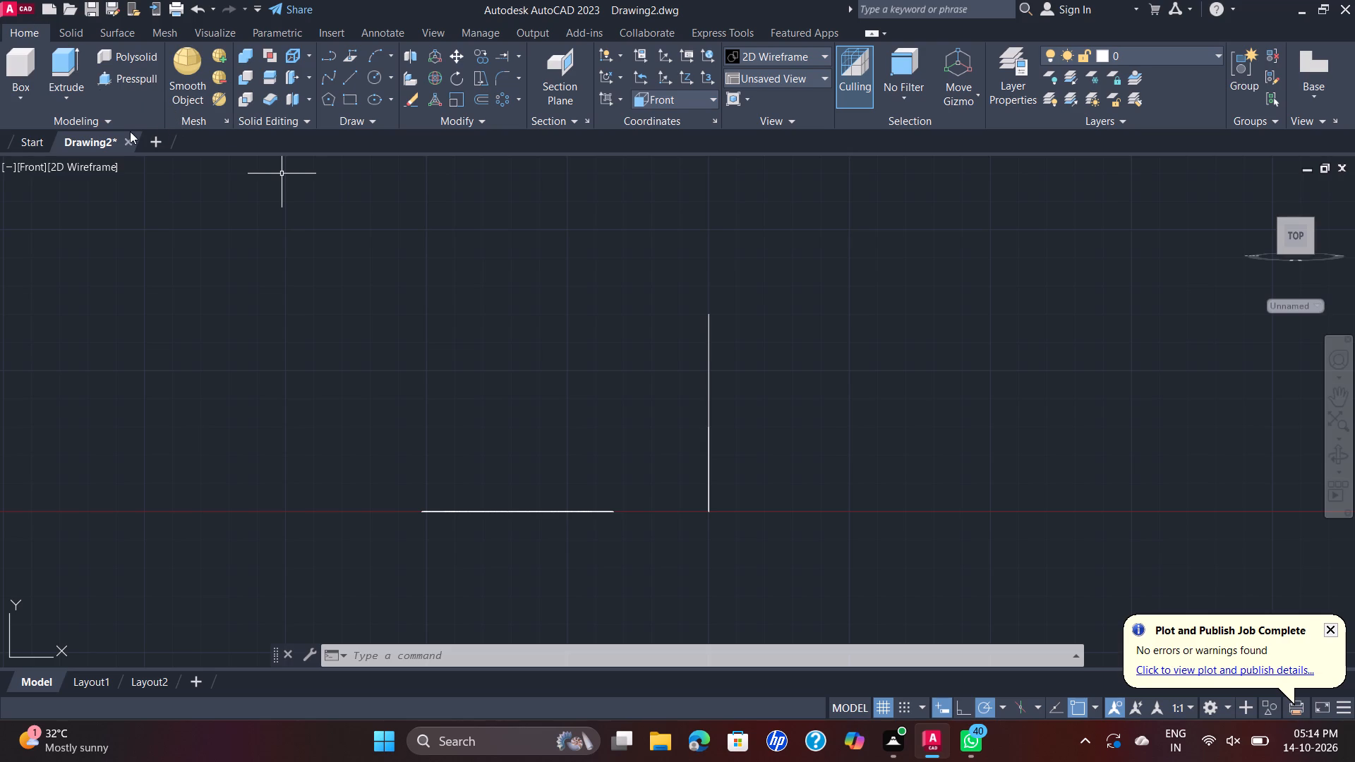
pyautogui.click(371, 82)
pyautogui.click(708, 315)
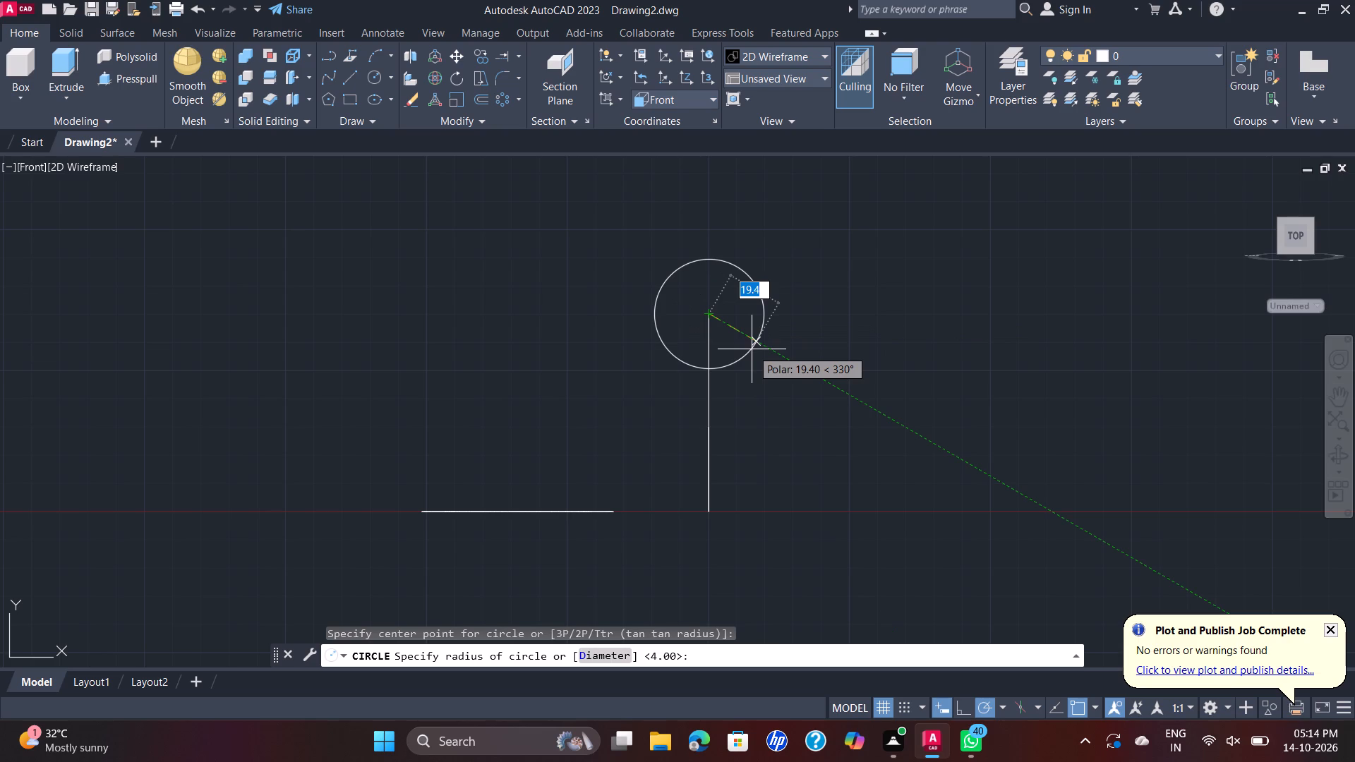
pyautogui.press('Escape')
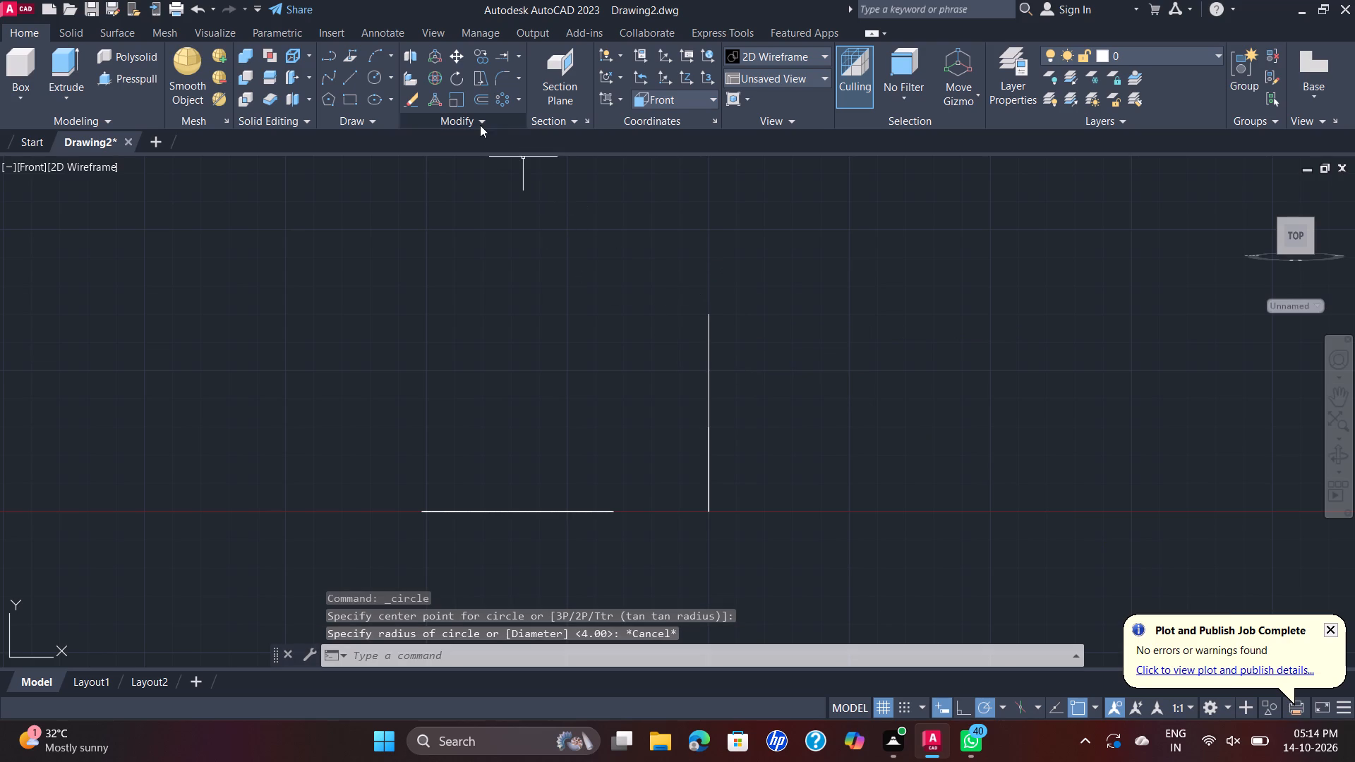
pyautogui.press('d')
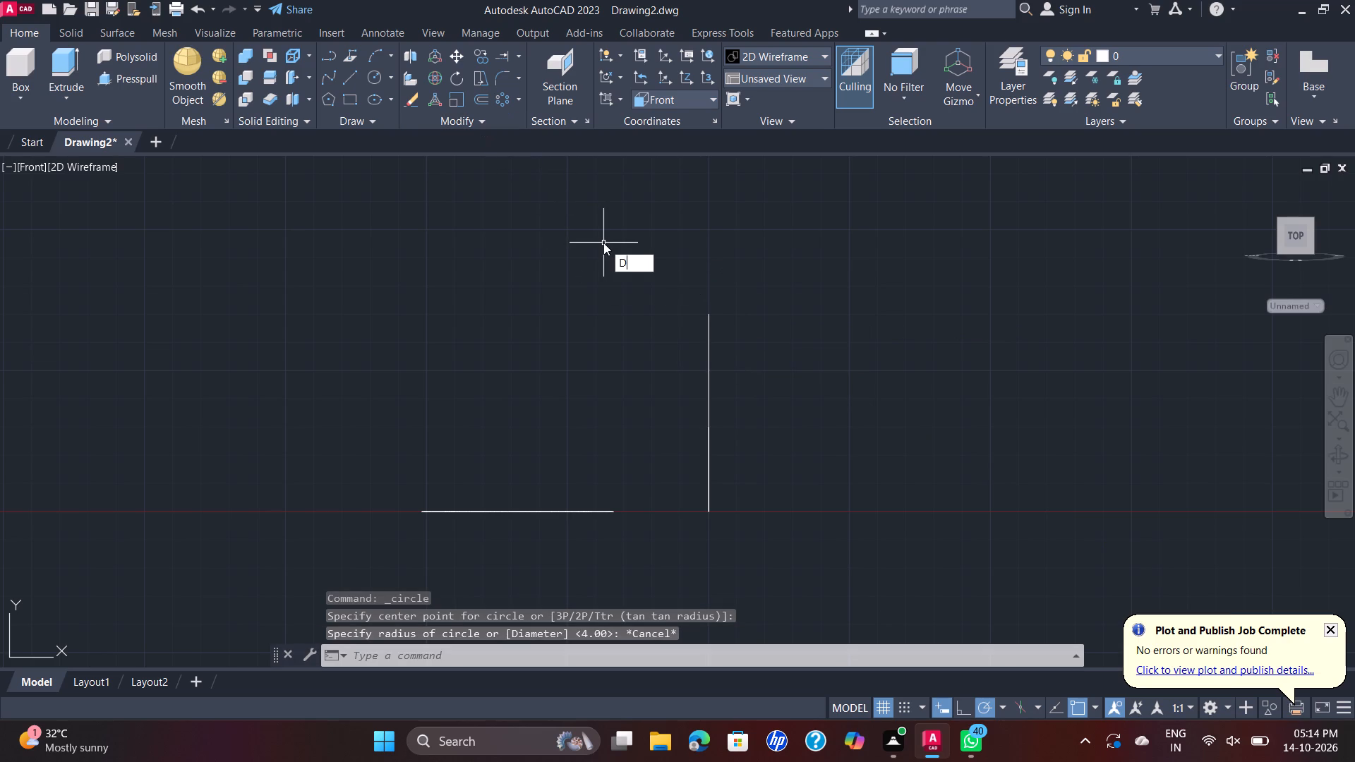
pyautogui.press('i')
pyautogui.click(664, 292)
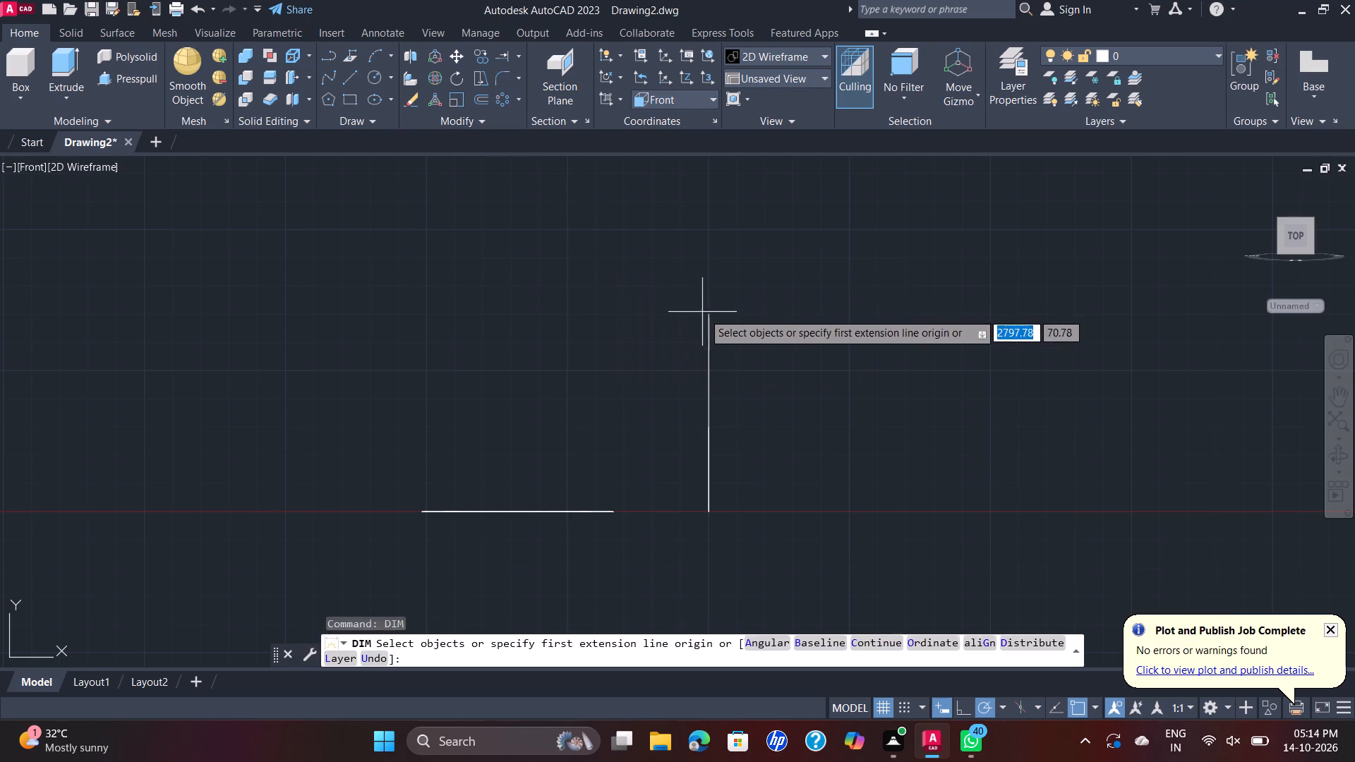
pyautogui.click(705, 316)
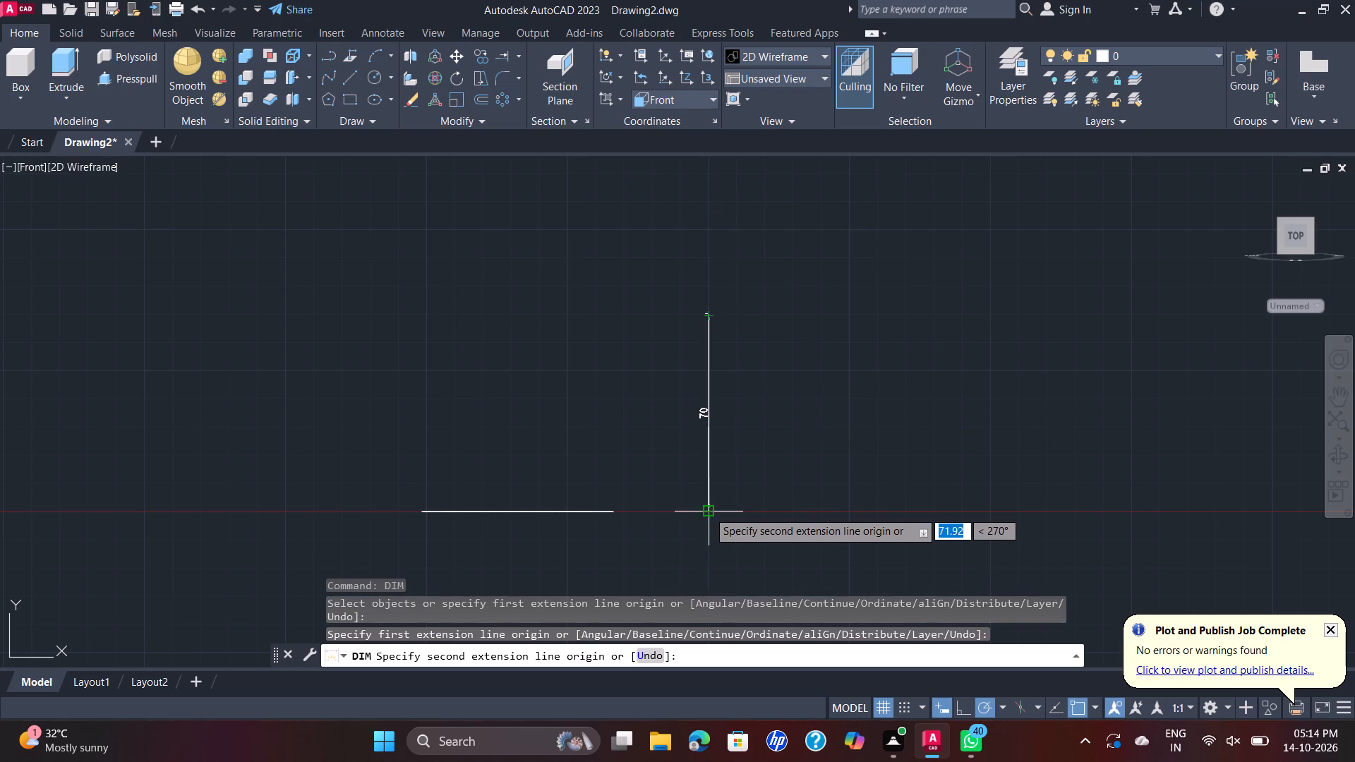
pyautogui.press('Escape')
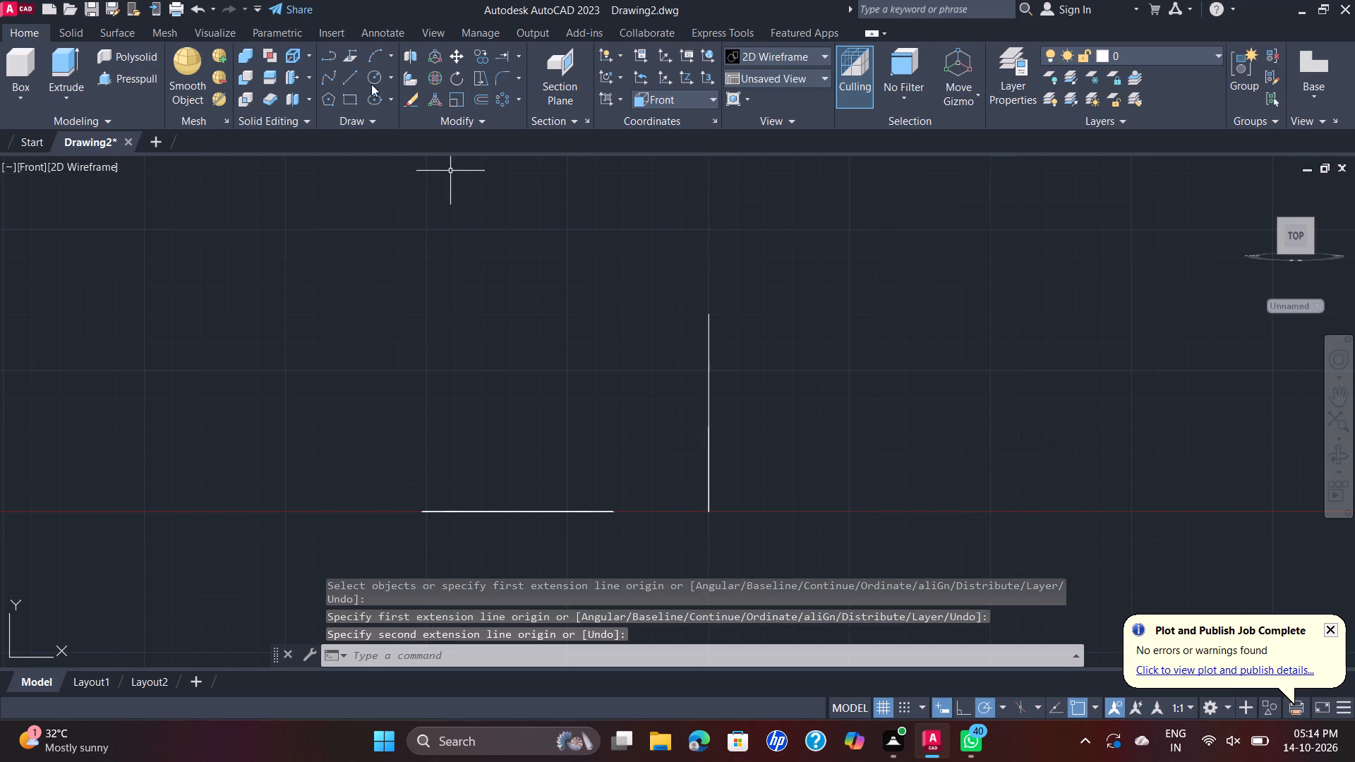
# Draw a circle of diameter 15 centred on the top end of the 70-unit vertical line.
pyautogui.click(370, 70)
pyautogui.click(704, 314)
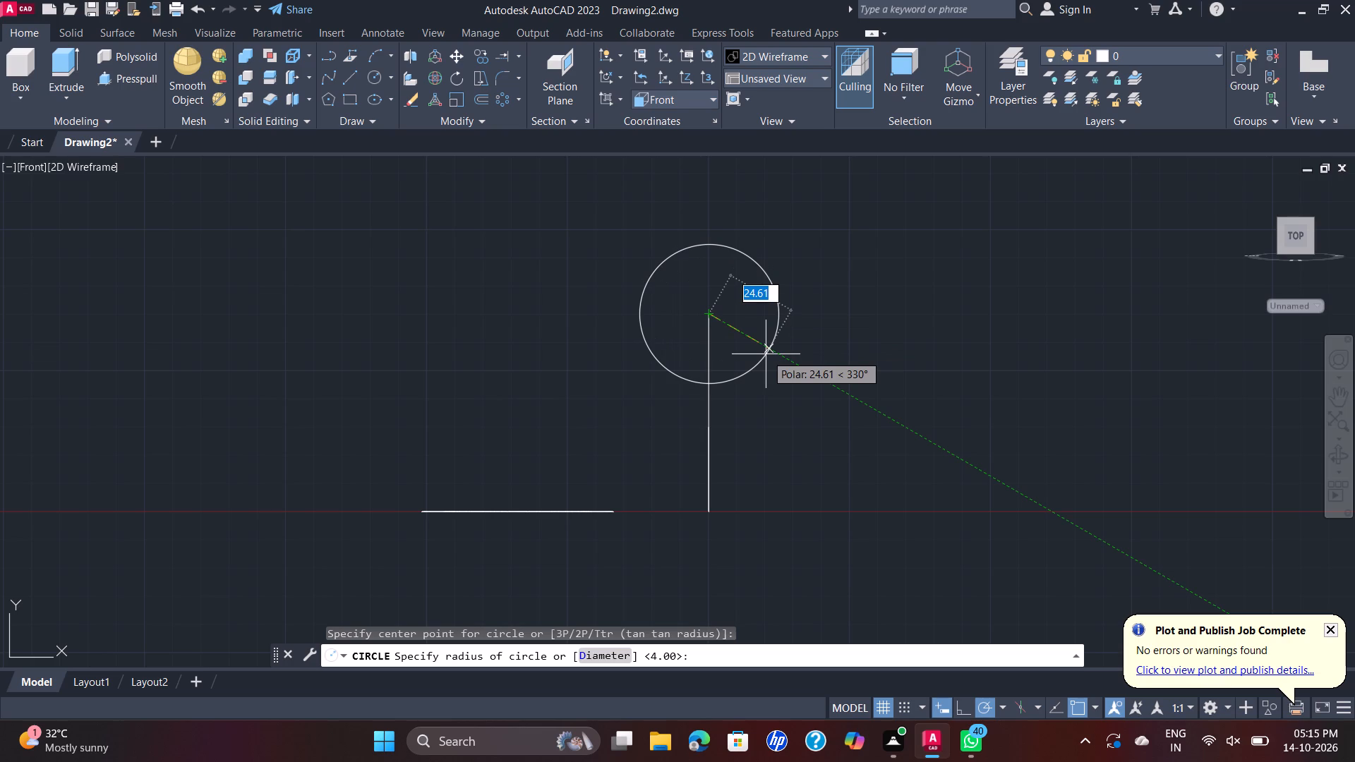
pyautogui.press('d')
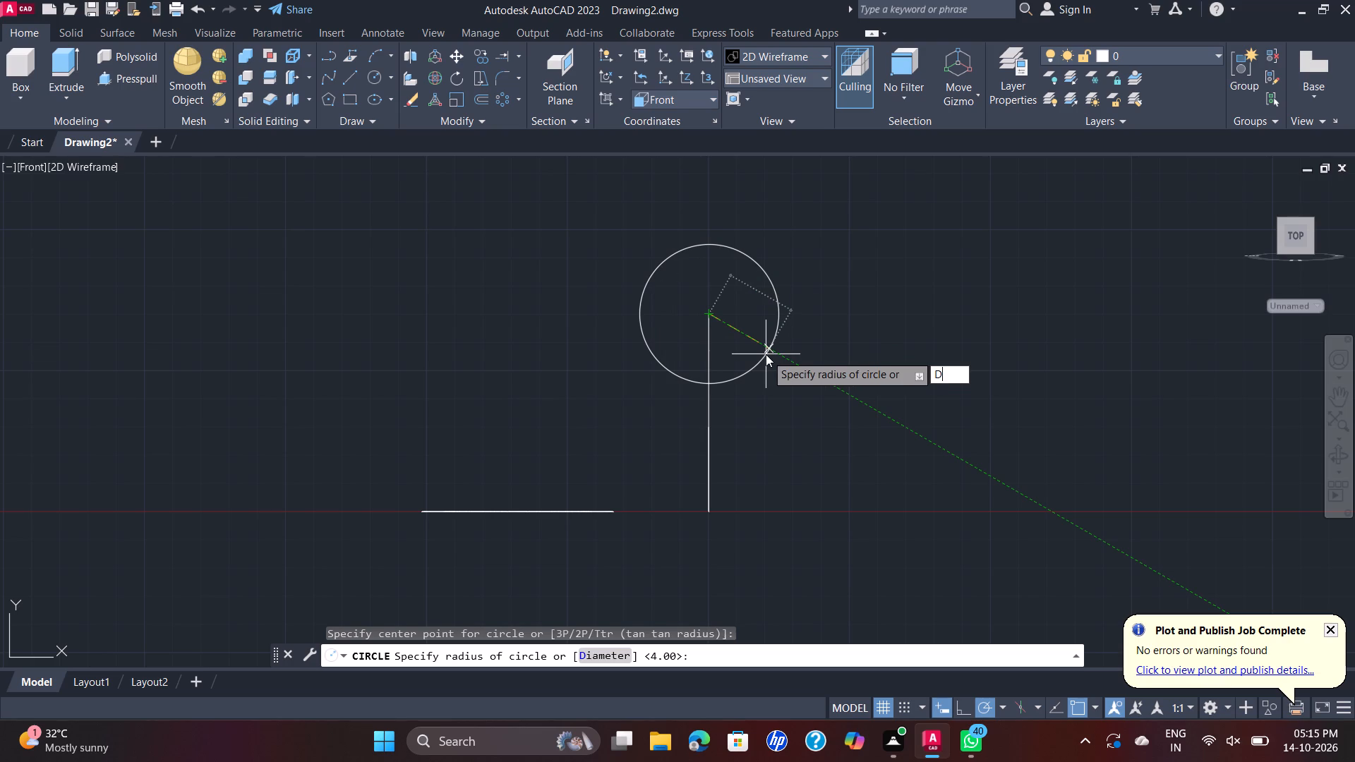
pyautogui.press('Return')
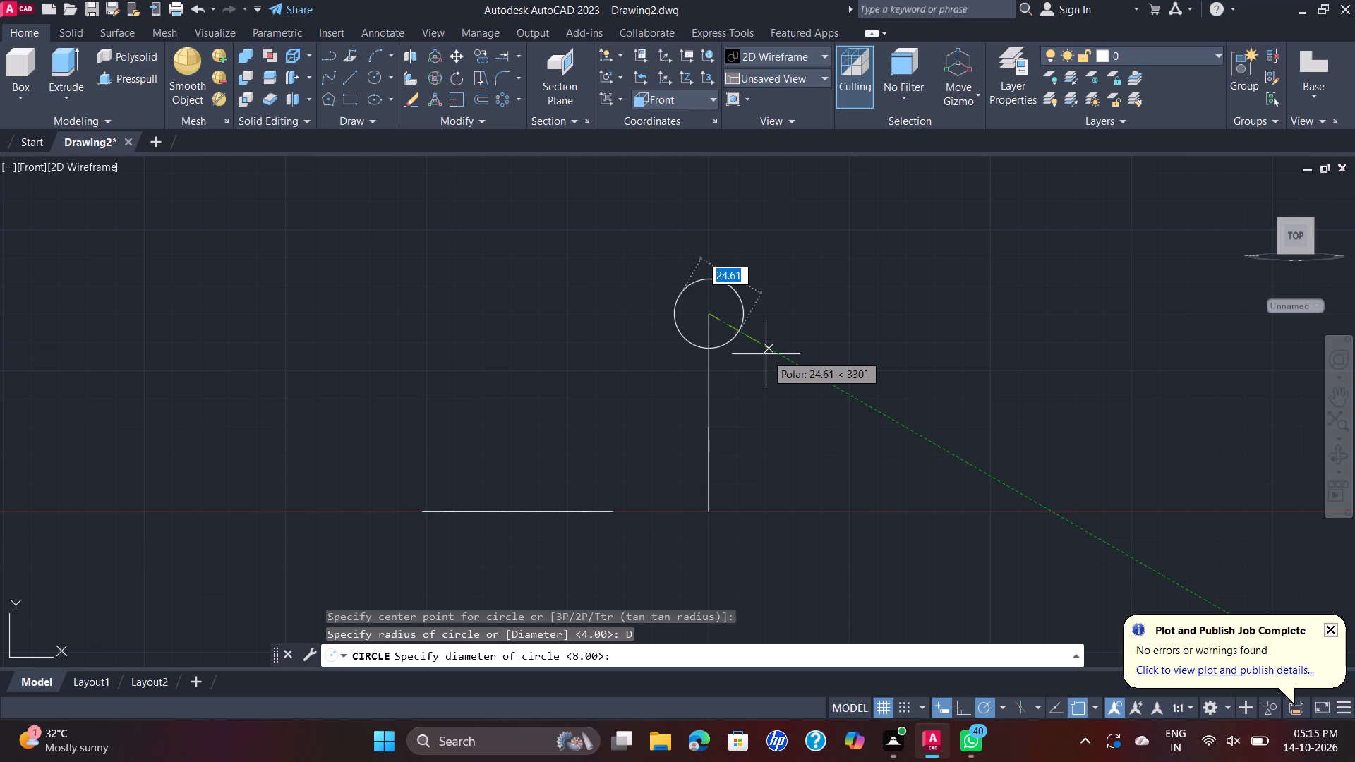
pyautogui.write('15')
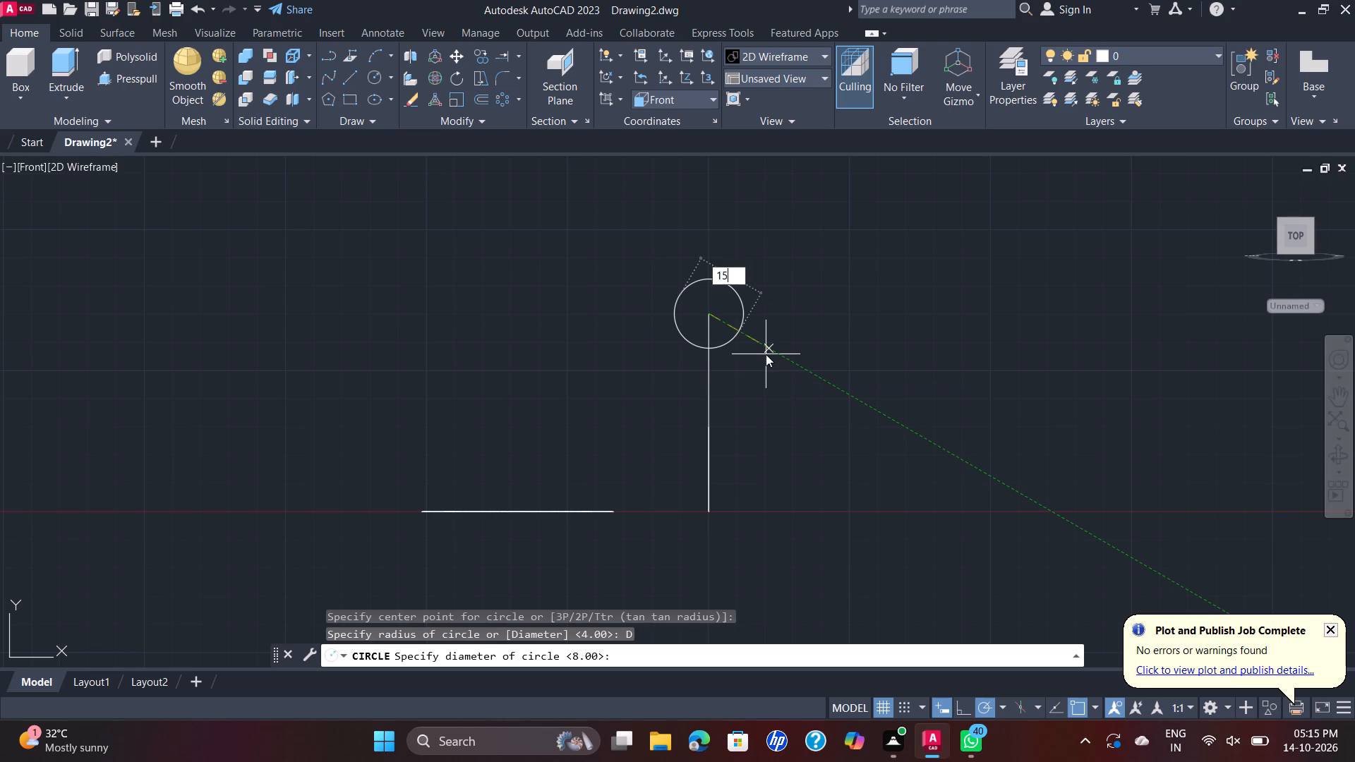
pyautogui.press('Return')
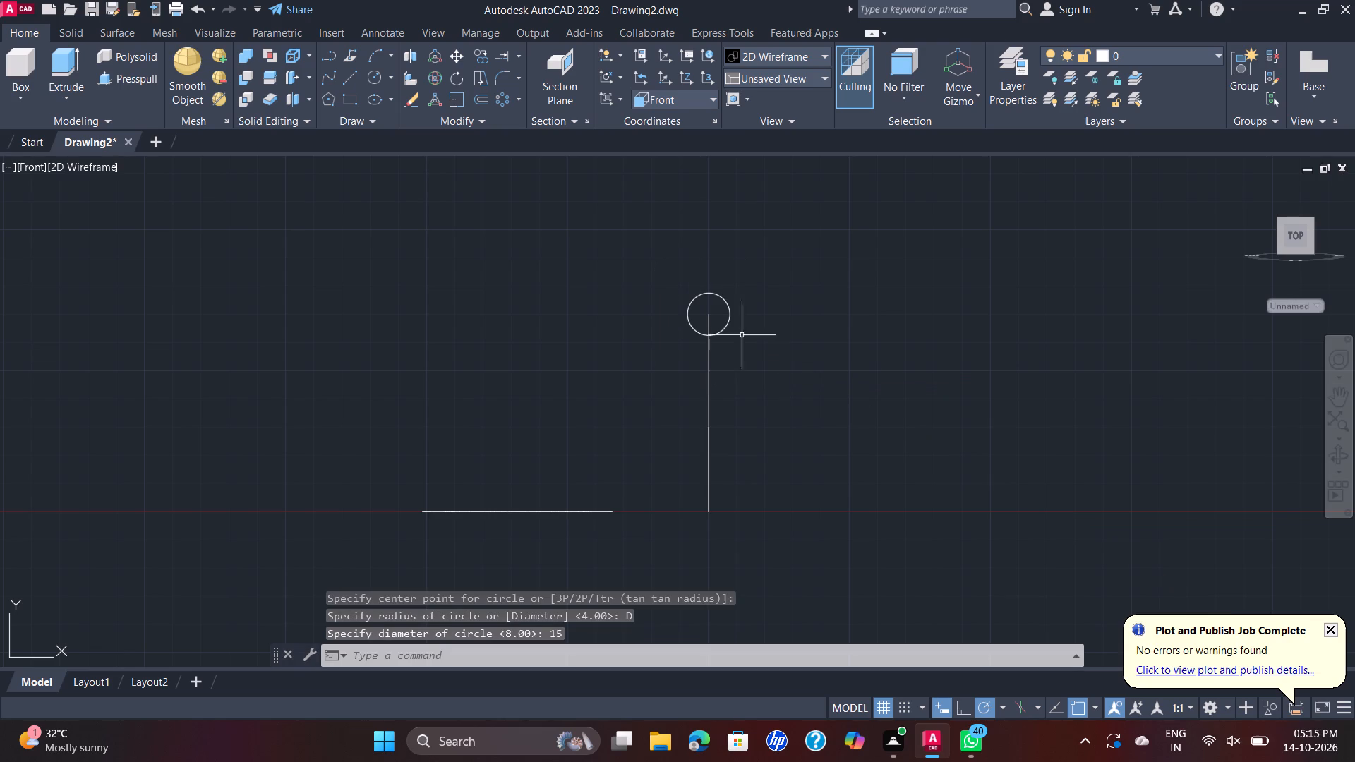
# Draw a concentric circle of radius 12 around the diameter 15 circle at the top of the vertical line.
pyautogui.press('space')
pyautogui.click(711, 314)
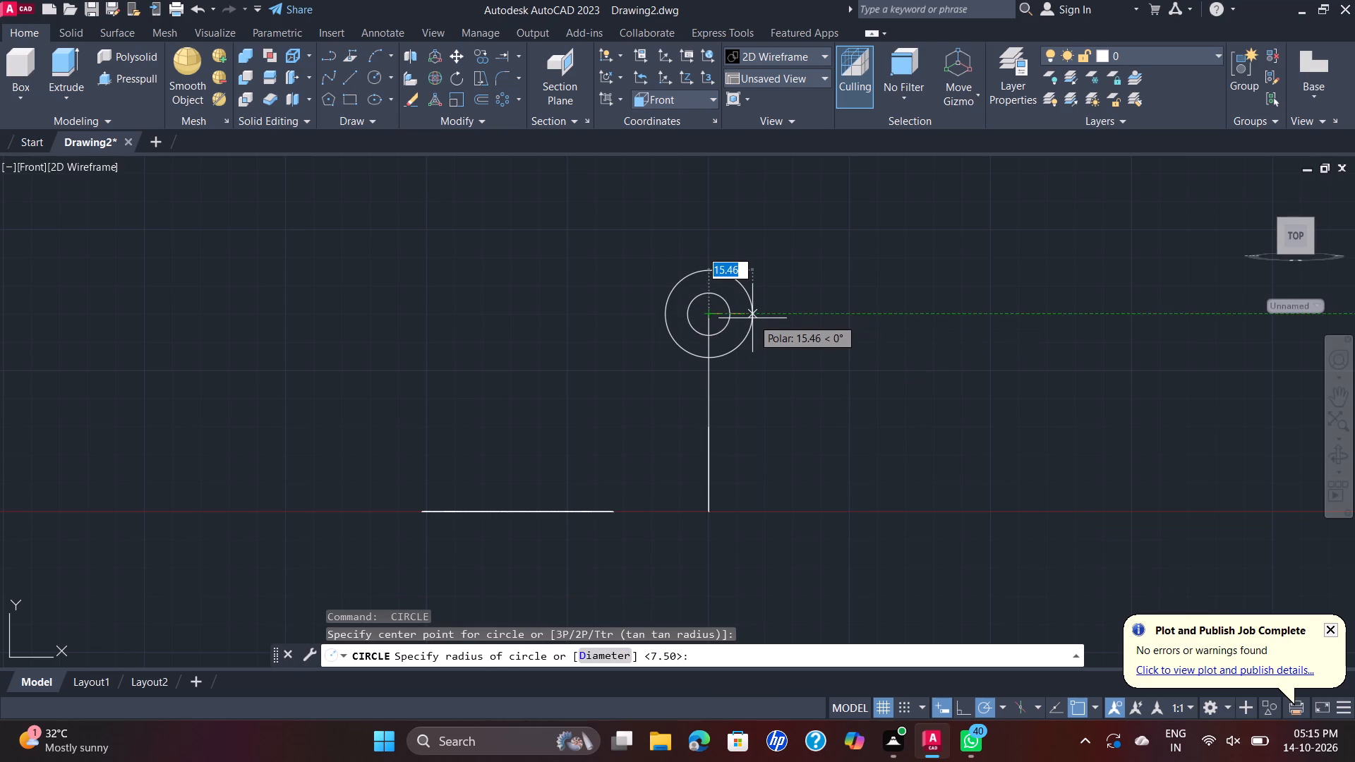
pyautogui.write('12')
pyautogui.press('Return')
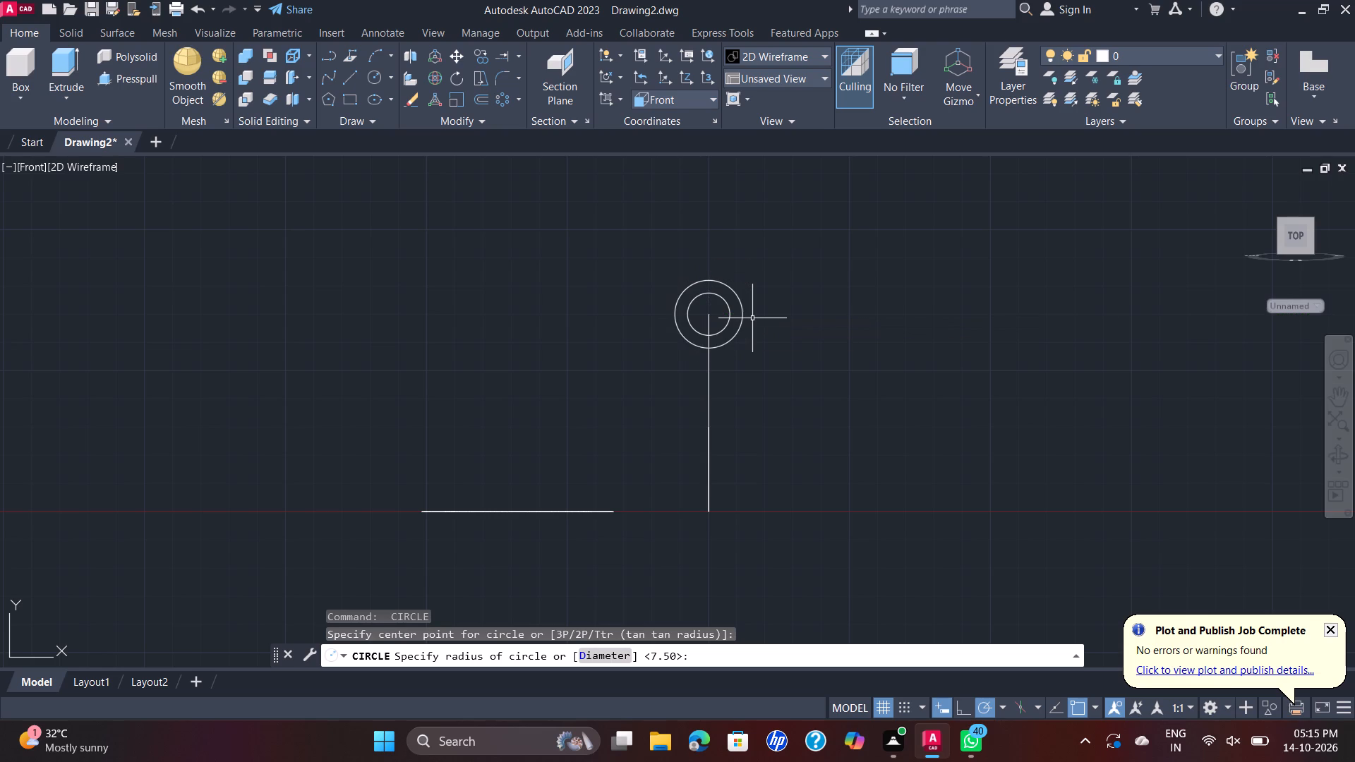
# In the SE Isometric view, copy both concentric circles to the clipboard and erase the originals.
pyautogui.click(40, 165)
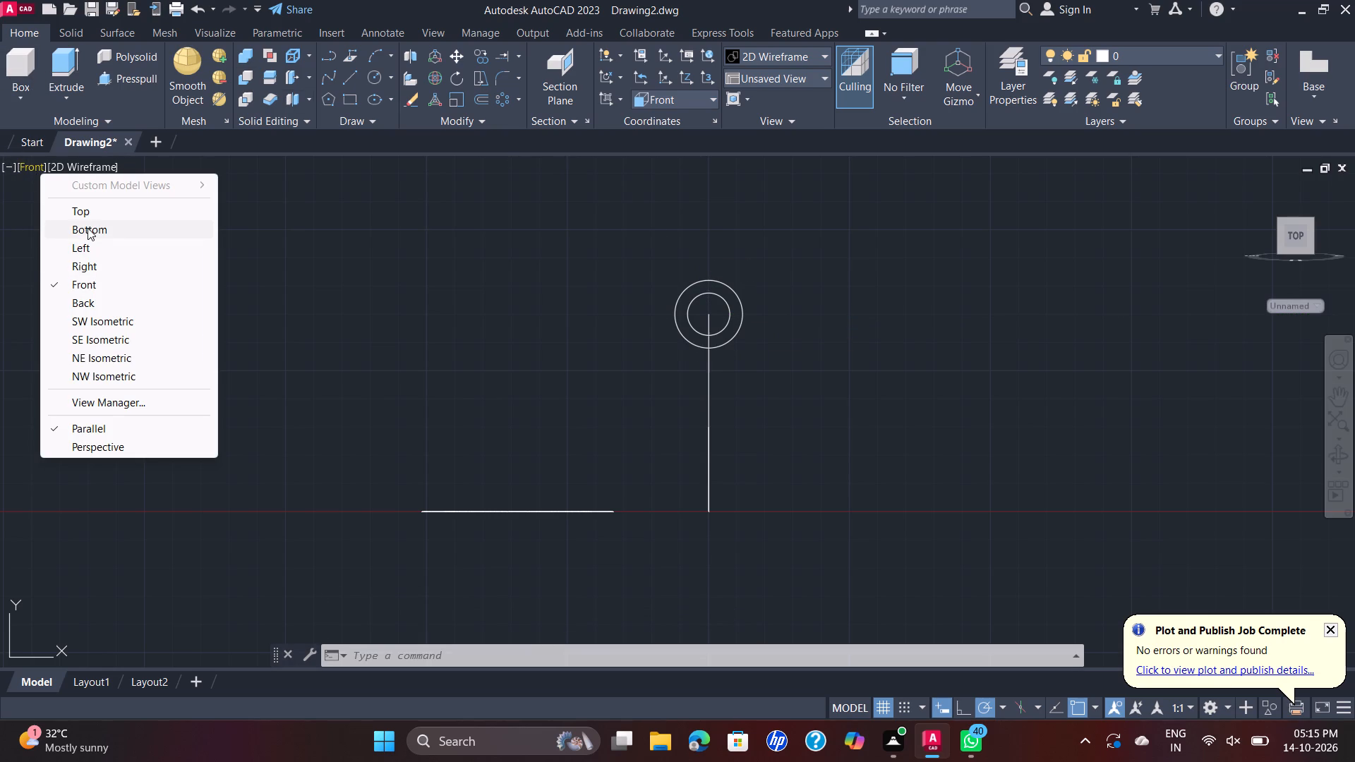
pyautogui.click(112, 342)
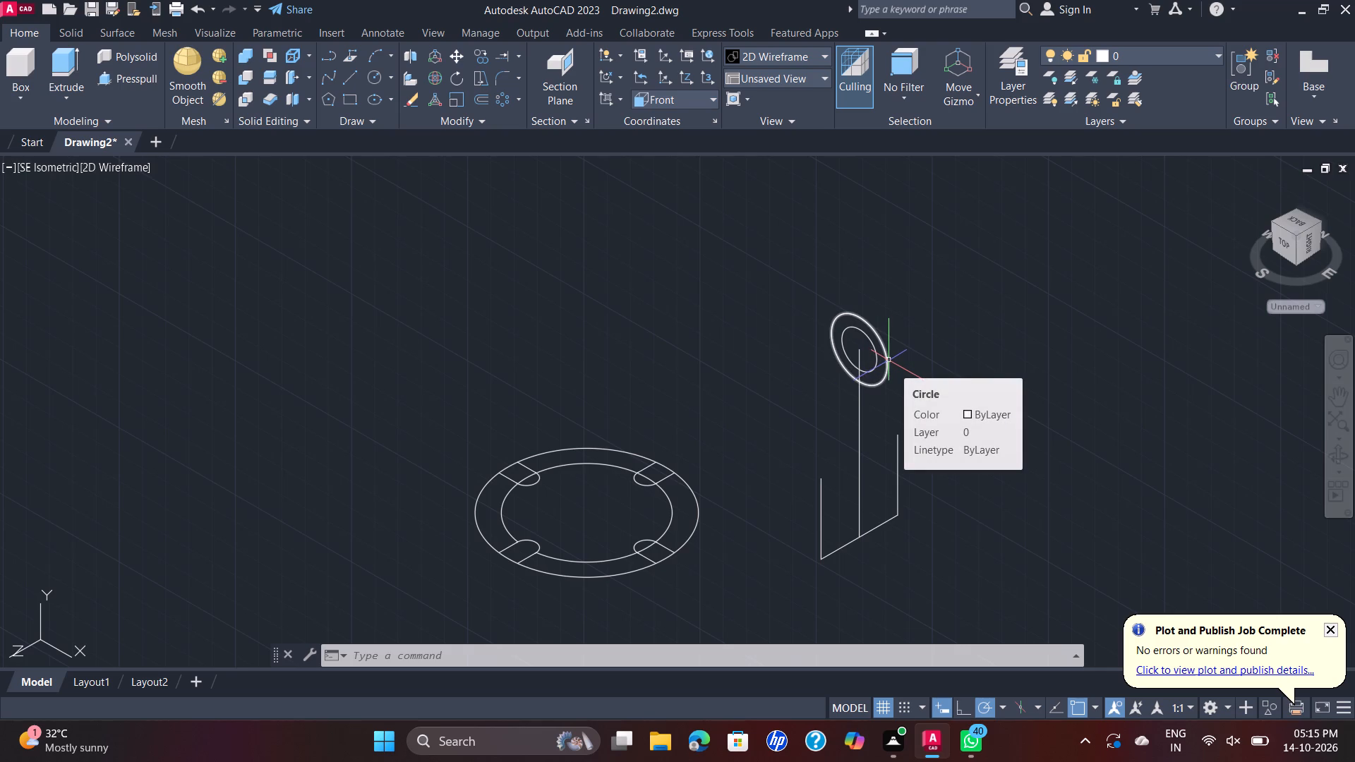
pyautogui.click(887, 360)
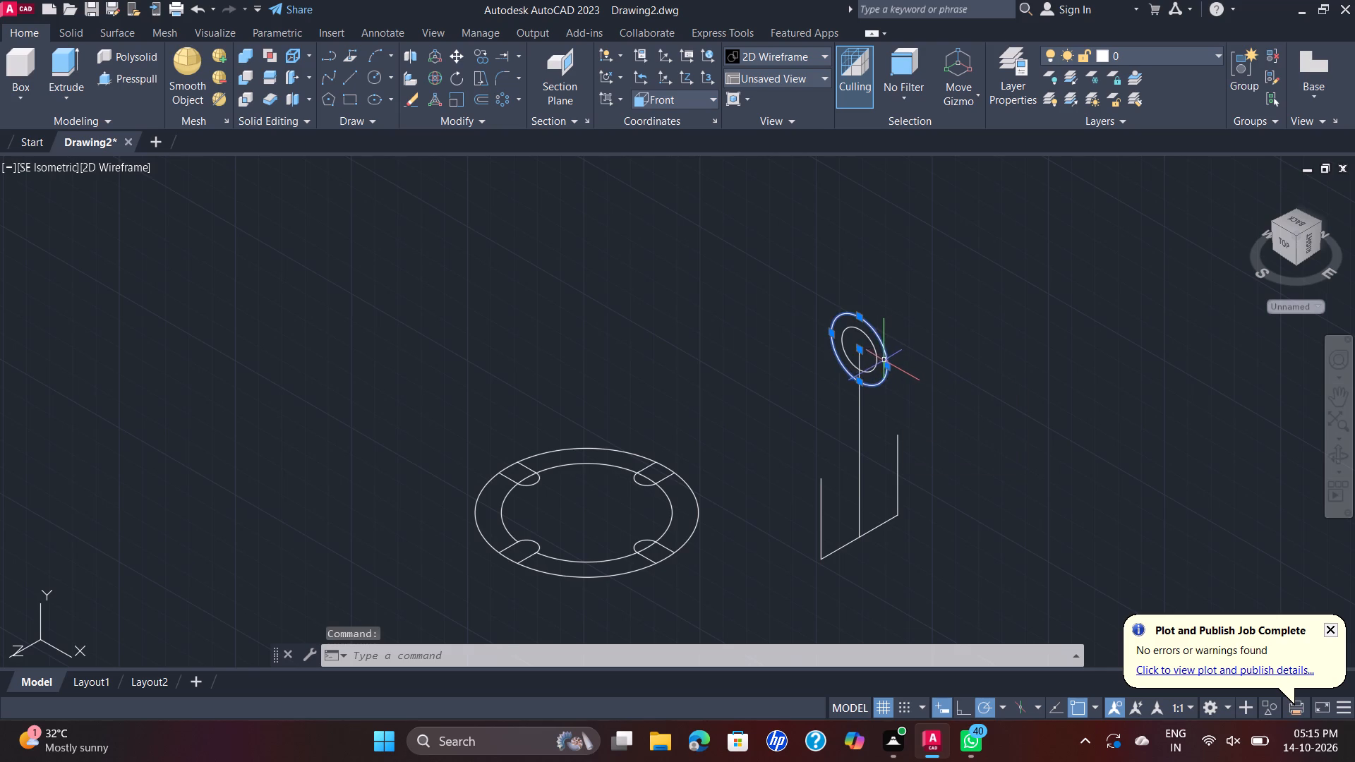
pyautogui.click(874, 353)
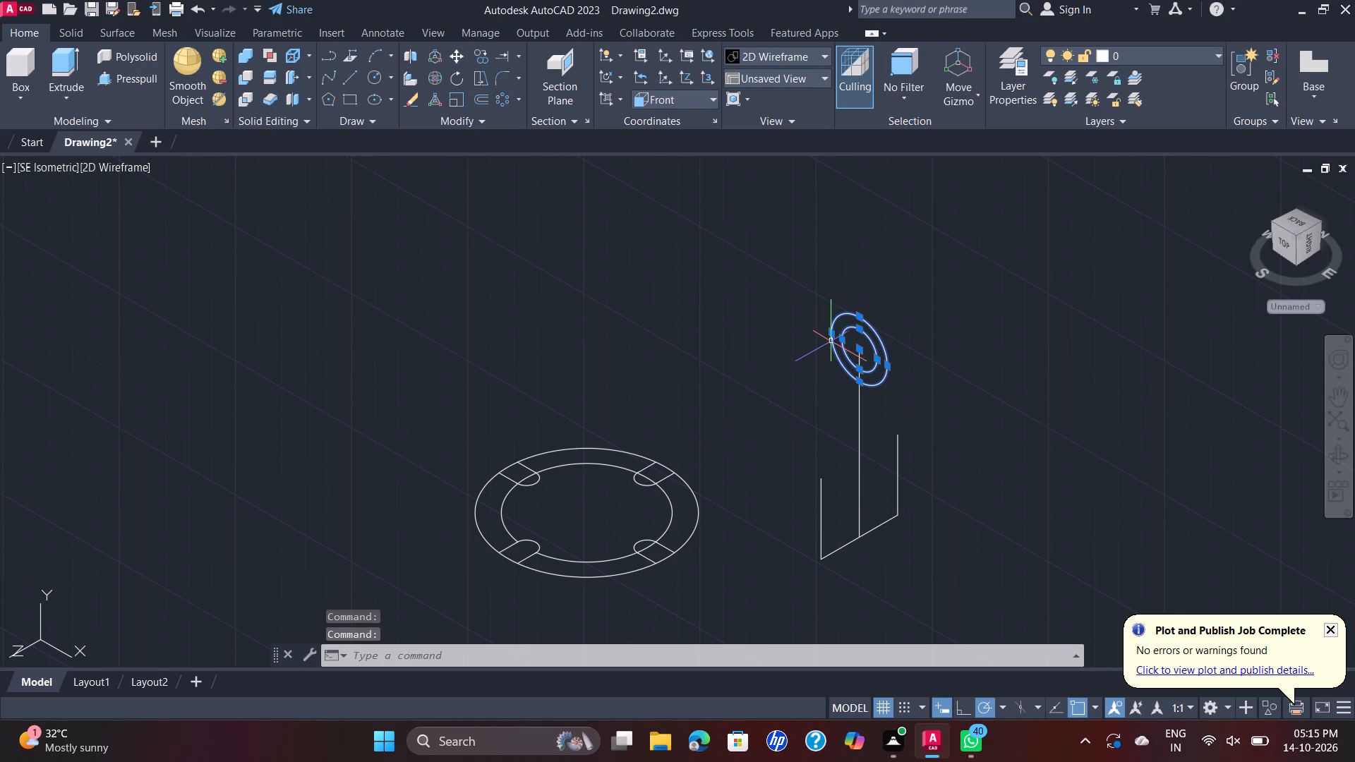
pyautogui.hotkey('ctrl', 'c')
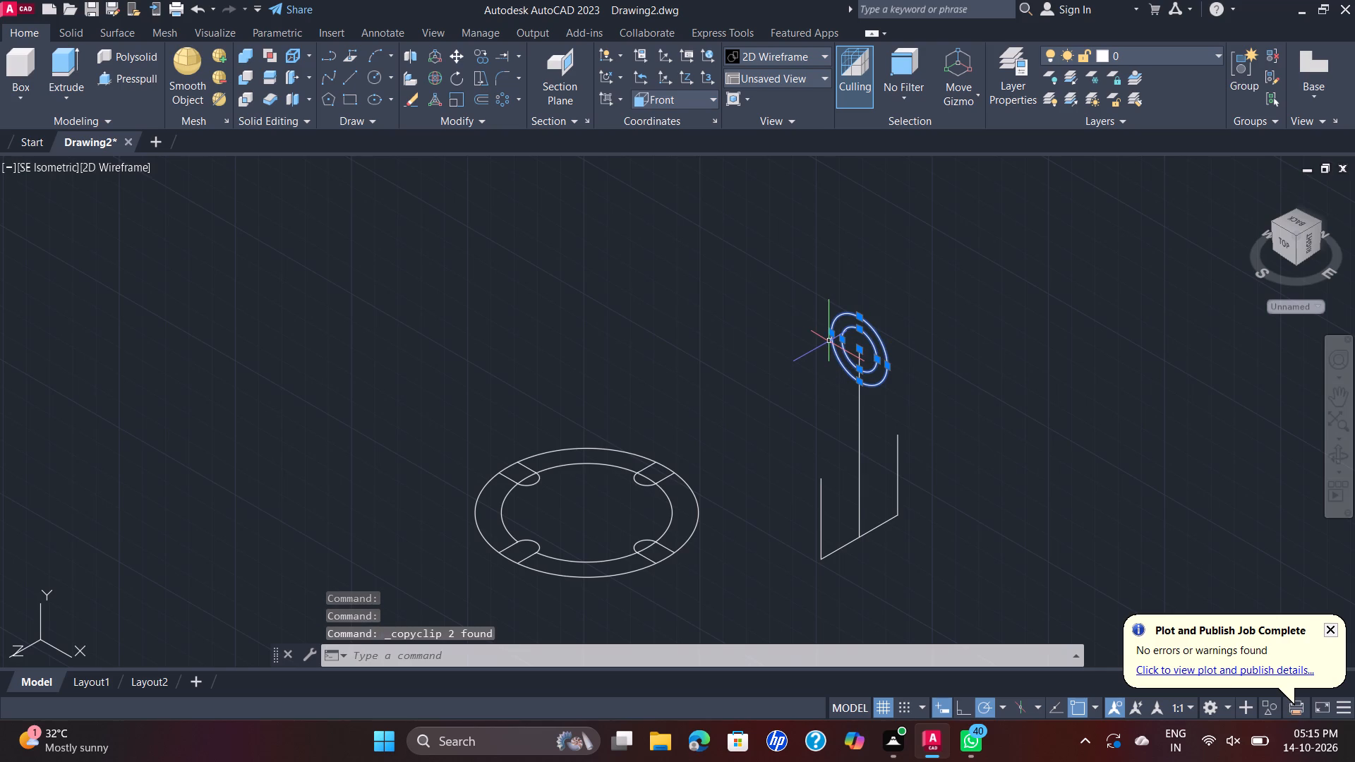
pyautogui.click(52, 165)
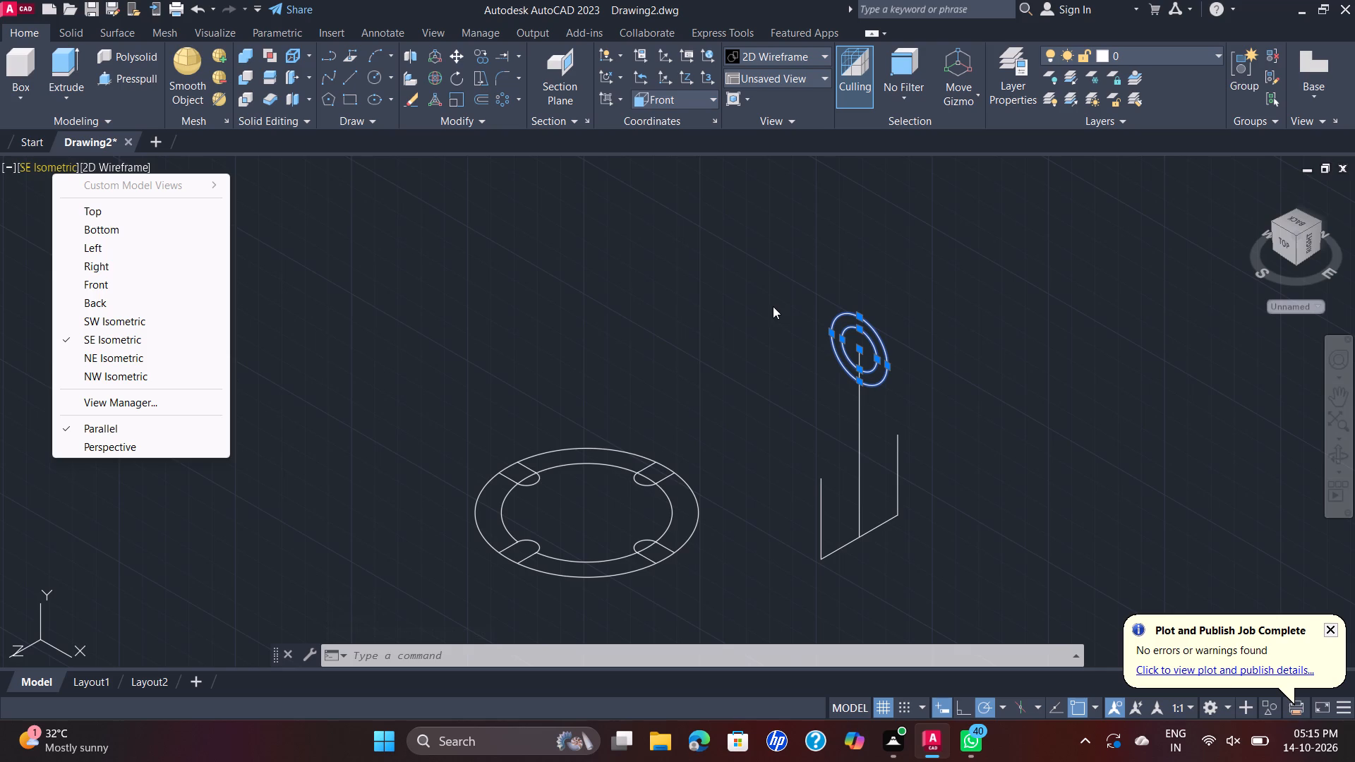
pyautogui.press('Escape')
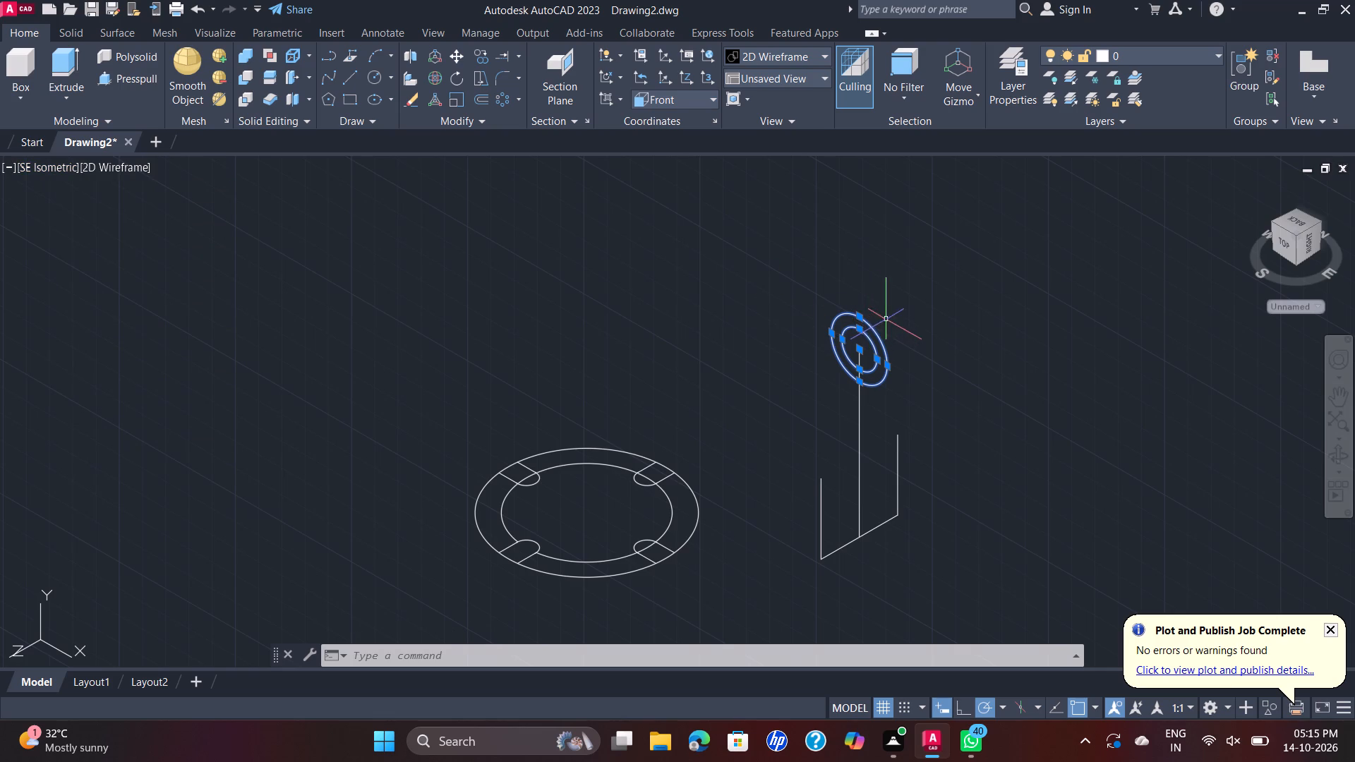
pyautogui.press('Delete')
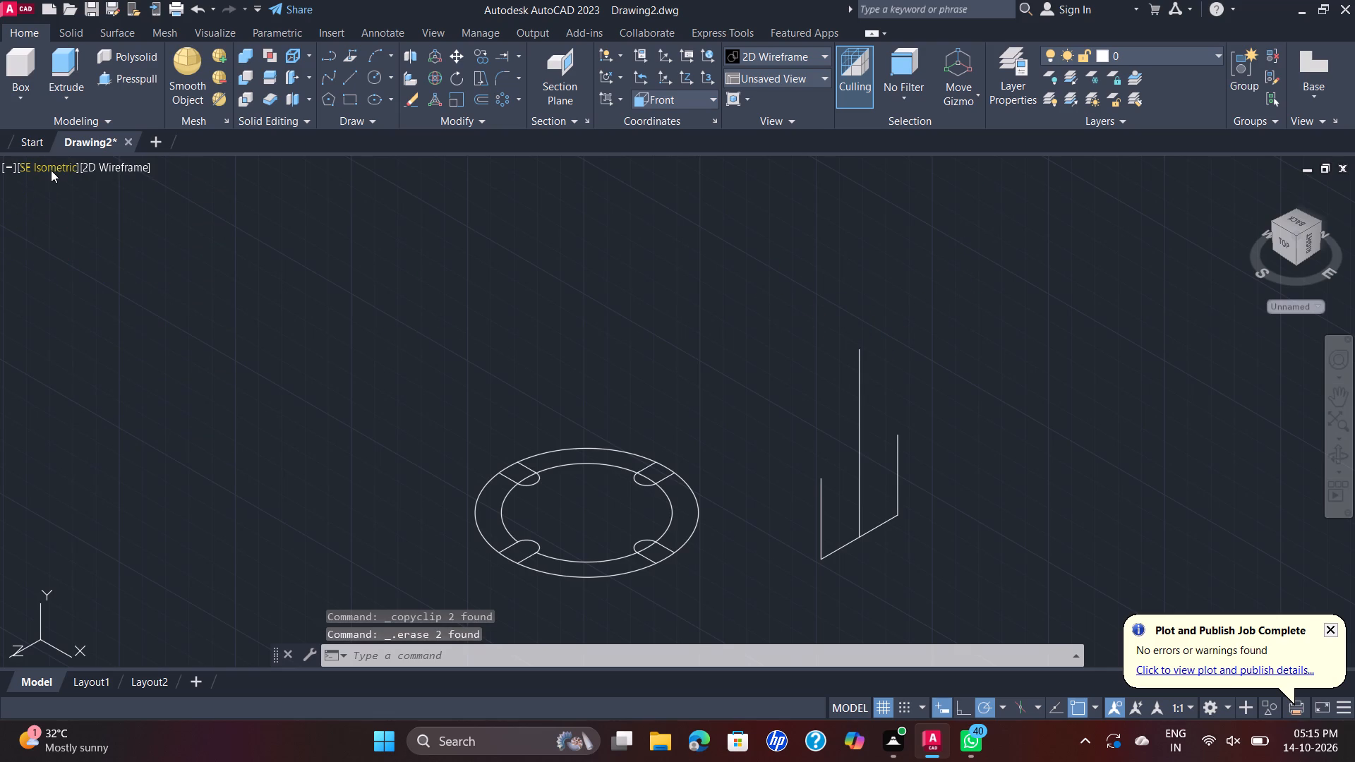
# Switch to the Left view and paste the two copied circles near the top of the 70-unit line.
pyautogui.click(52, 170)
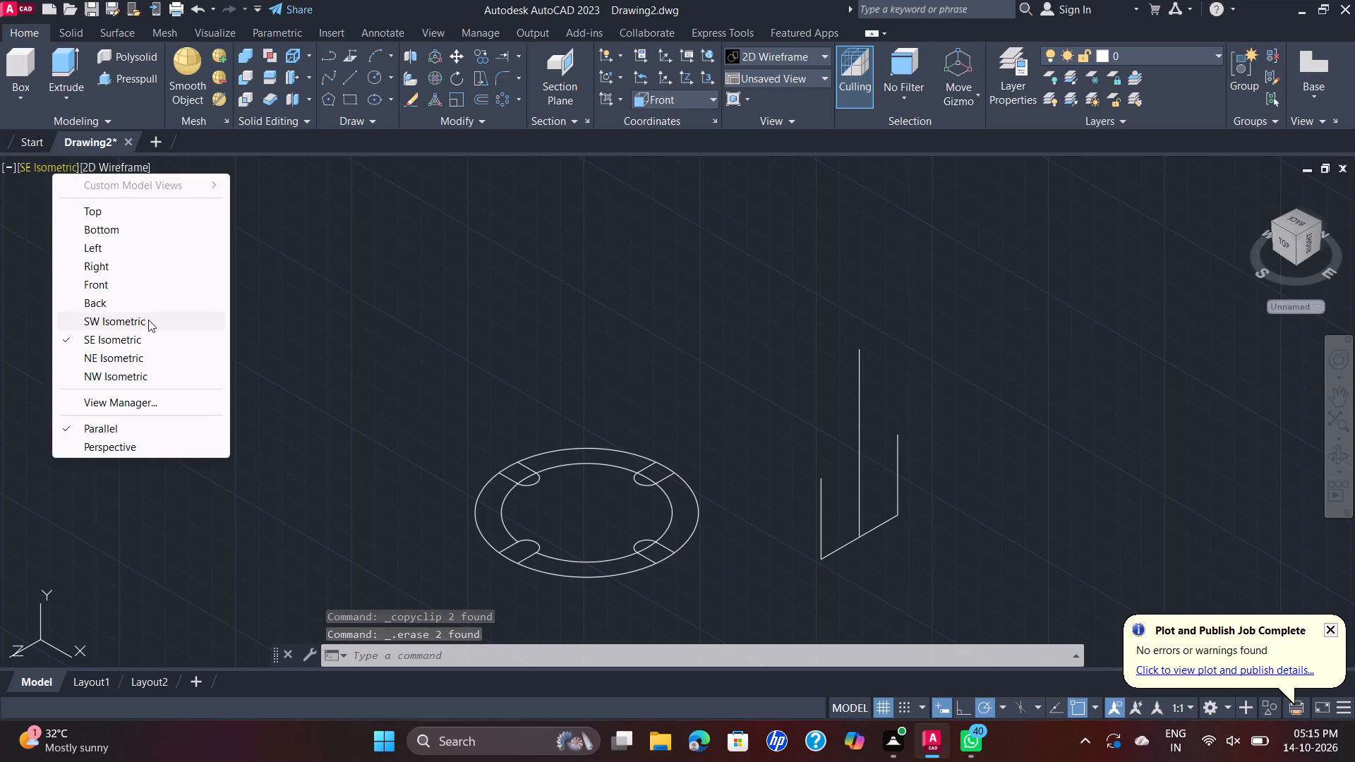
pyautogui.click(138, 248)
pyautogui.scroll(-3, 289, 298)
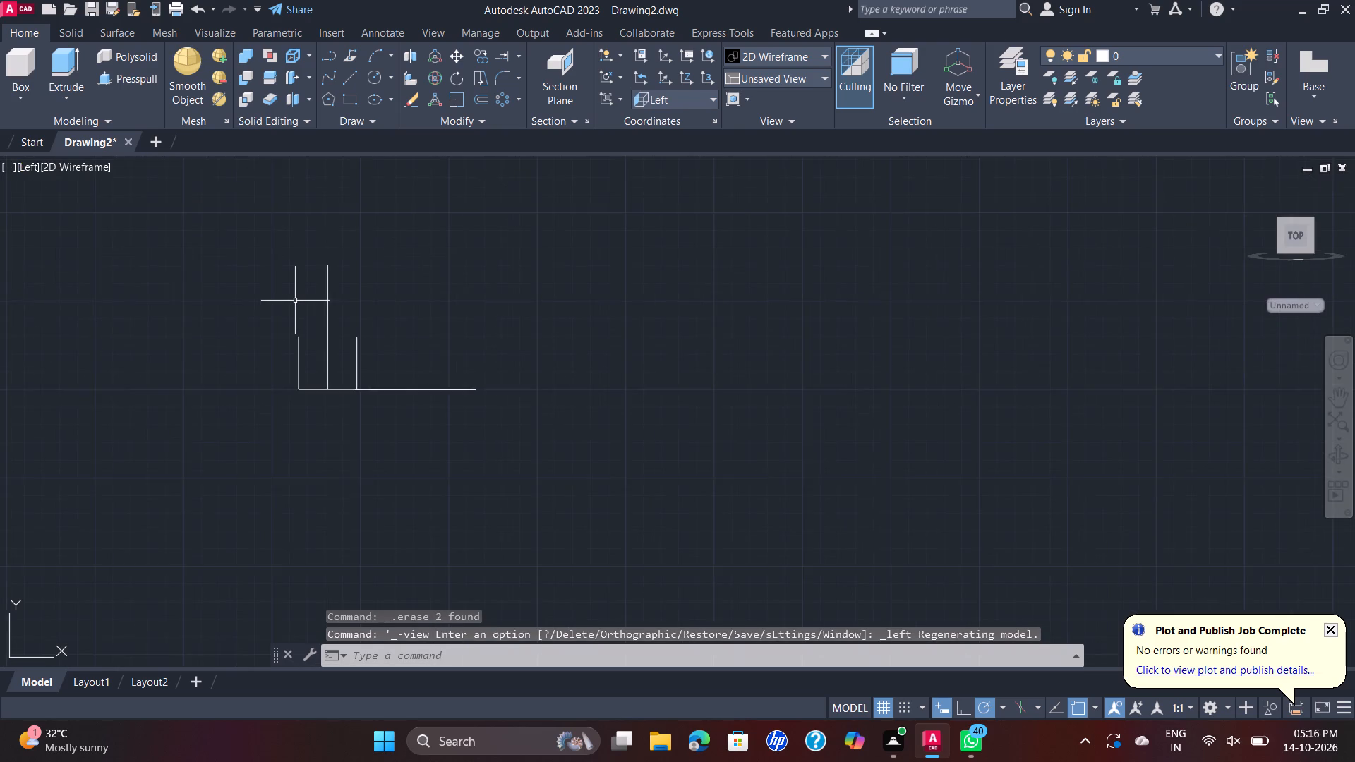
pyautogui.scroll(2, 295, 300)
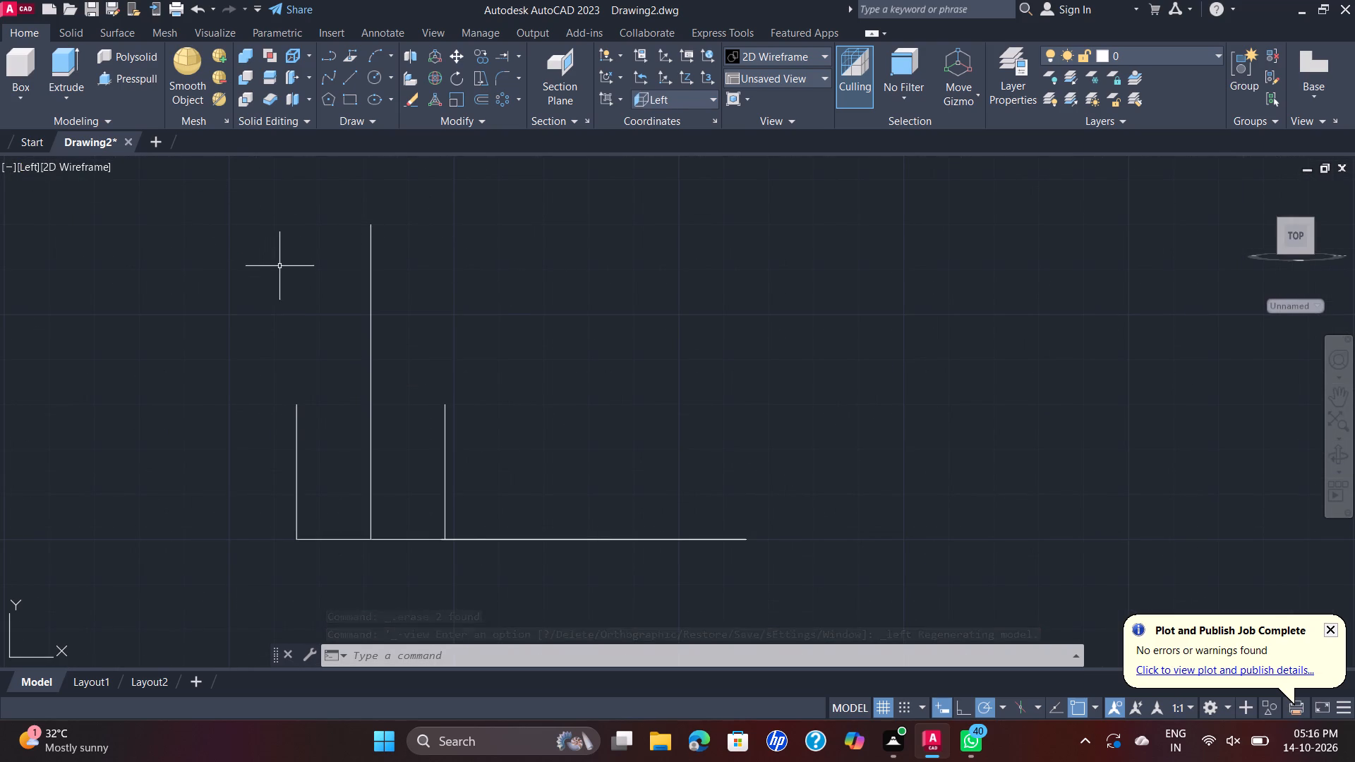
pyautogui.hotkey('ctrl', 'v')
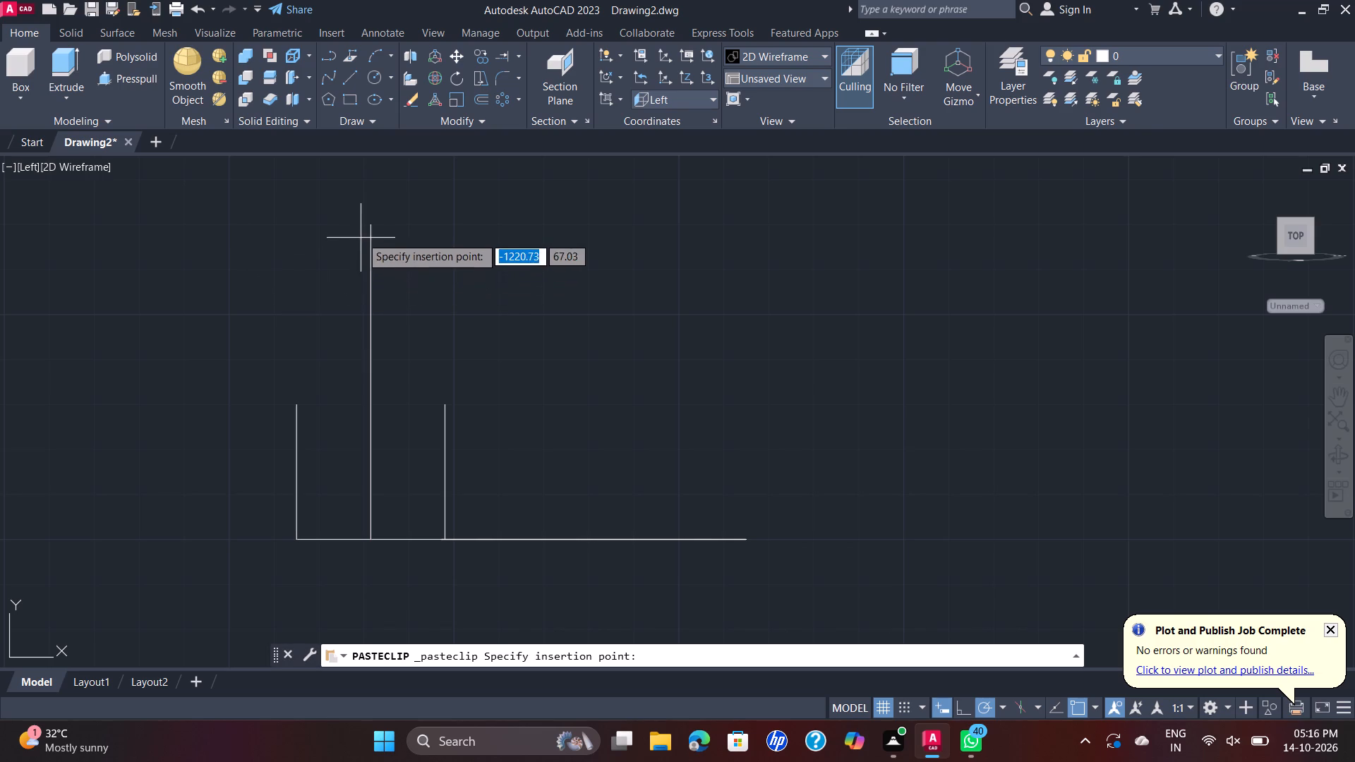
pyautogui.click(367, 229)
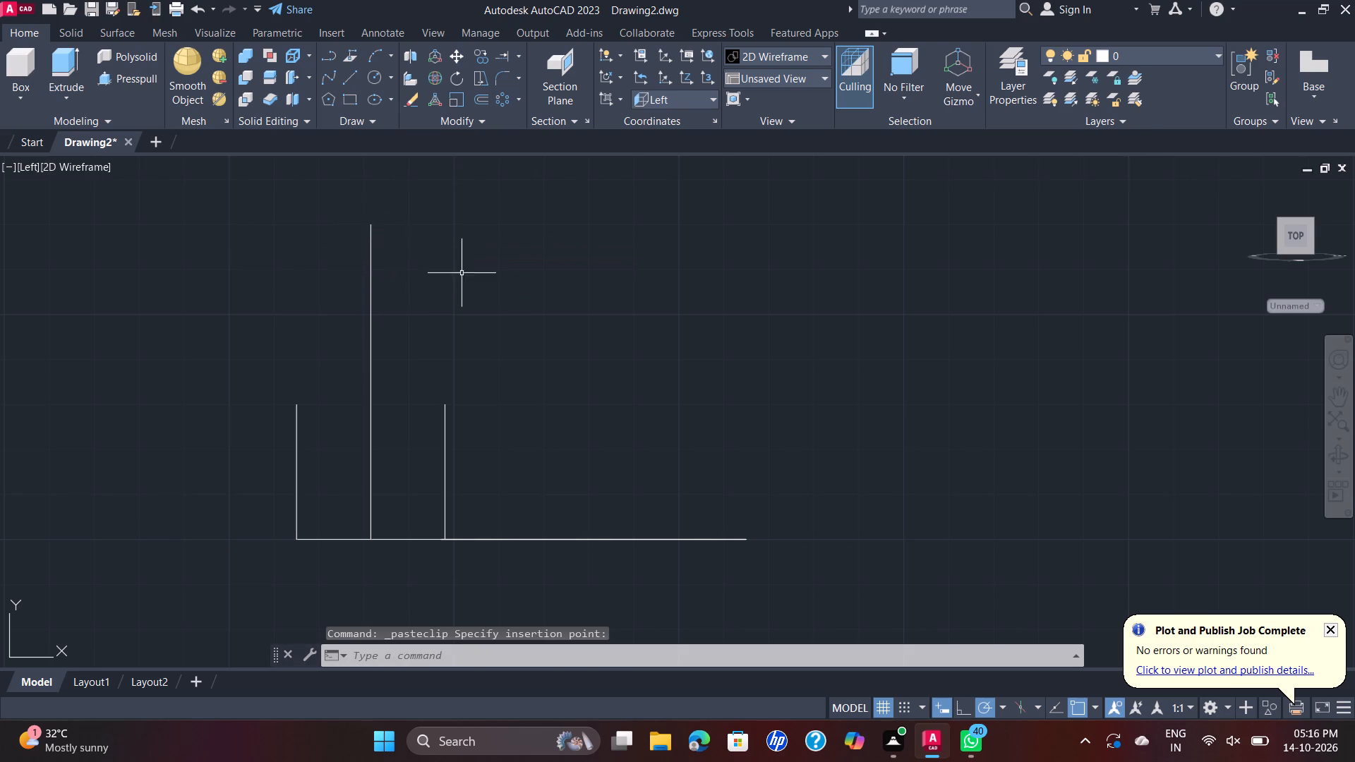
# Move the two pasted circles by their common centre onto the top end of the 70-unit vertical line.
pyautogui.scroll(-9, 471, 273)
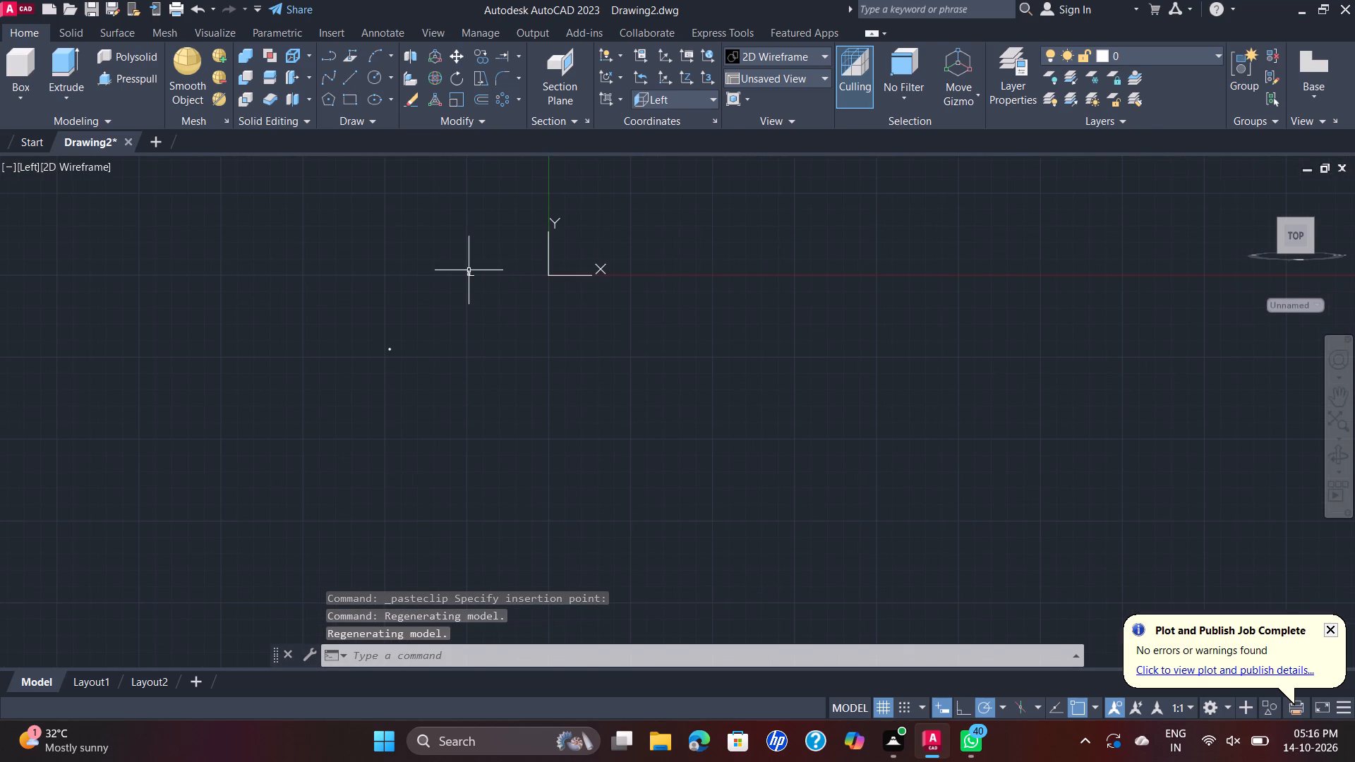
pyautogui.scroll(8, 384, 346)
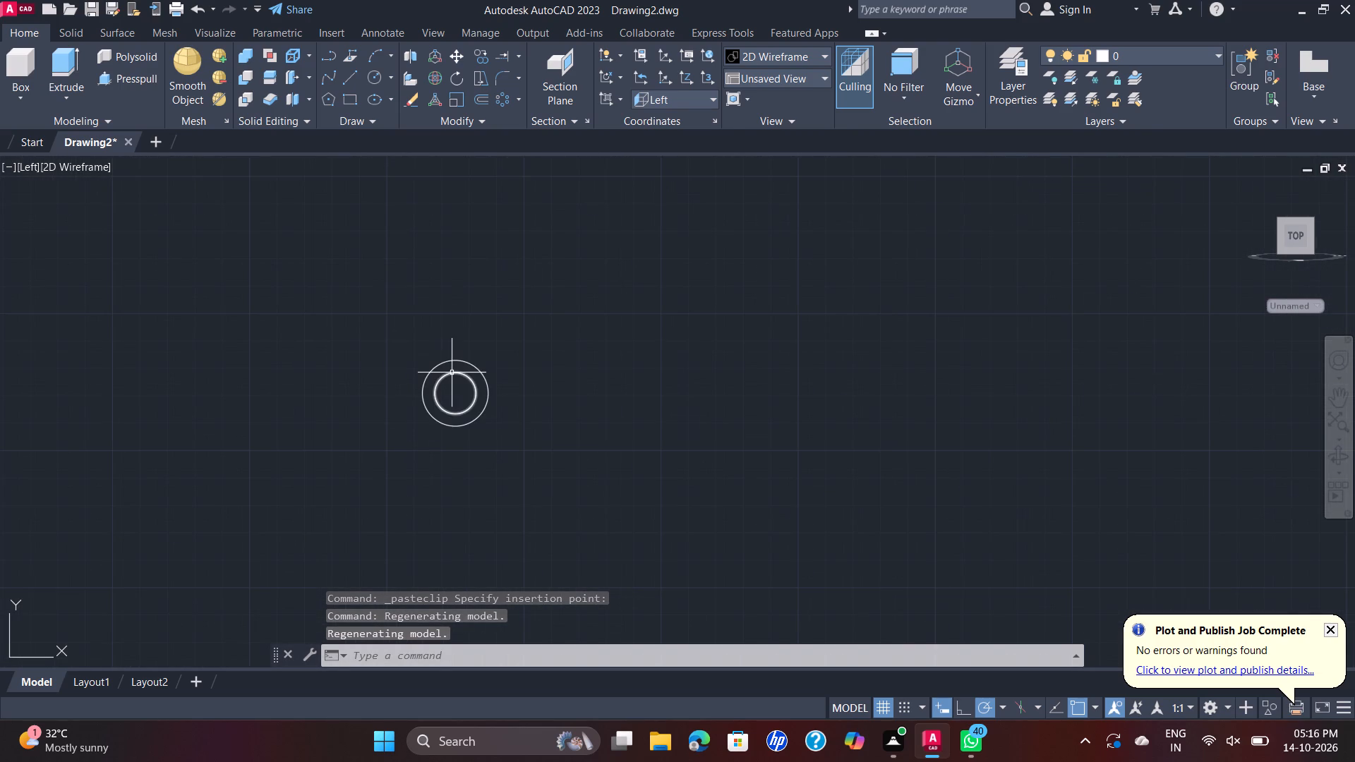
pyautogui.click(402, 354)
pyautogui.click(540, 443)
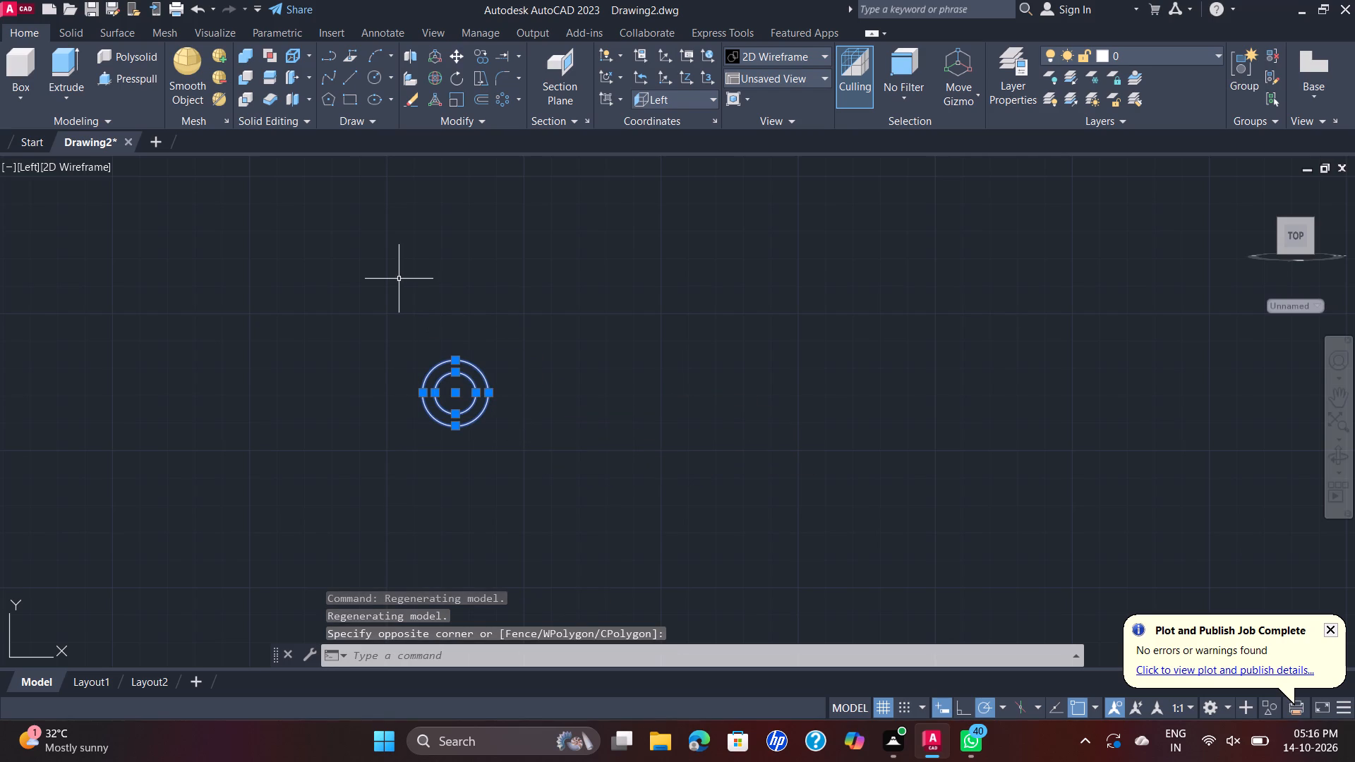
pyautogui.hotkey('ctrl', 'c')
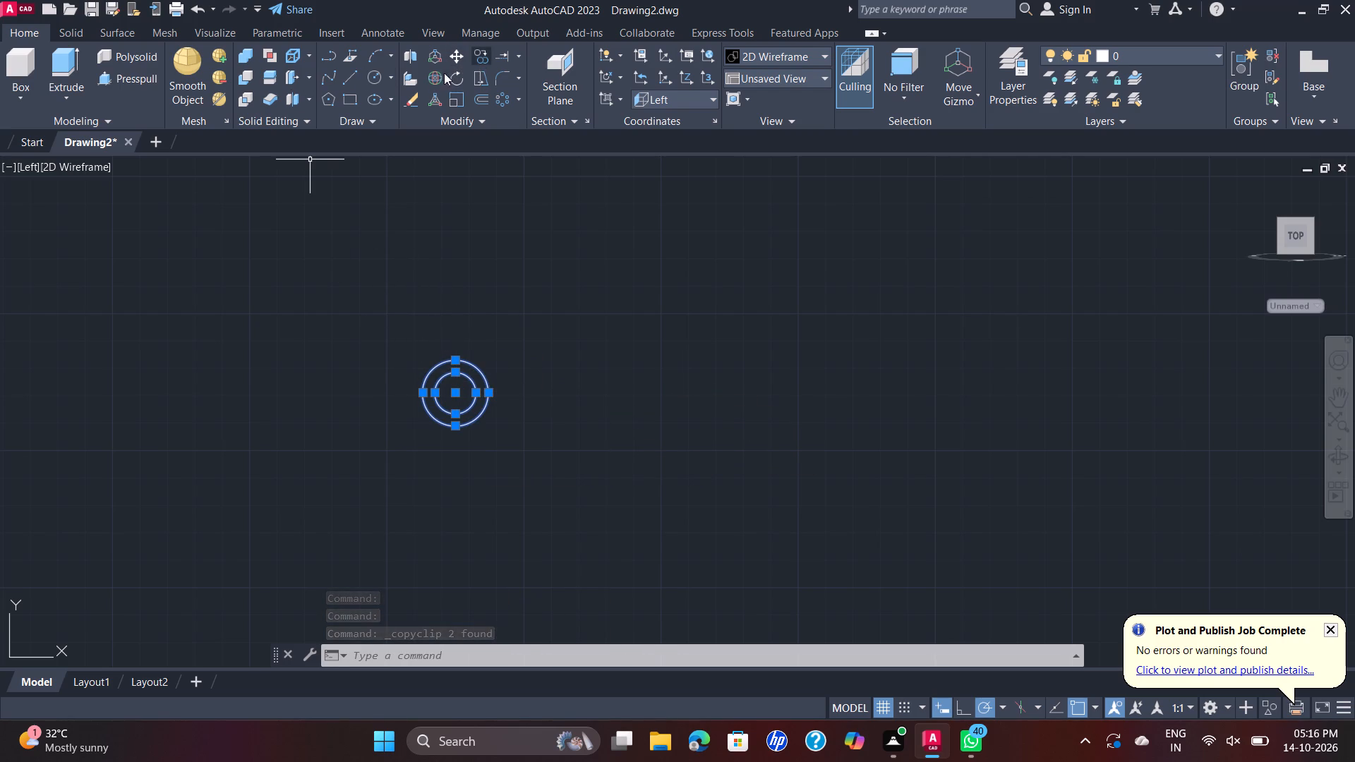
pyautogui.click(458, 52)
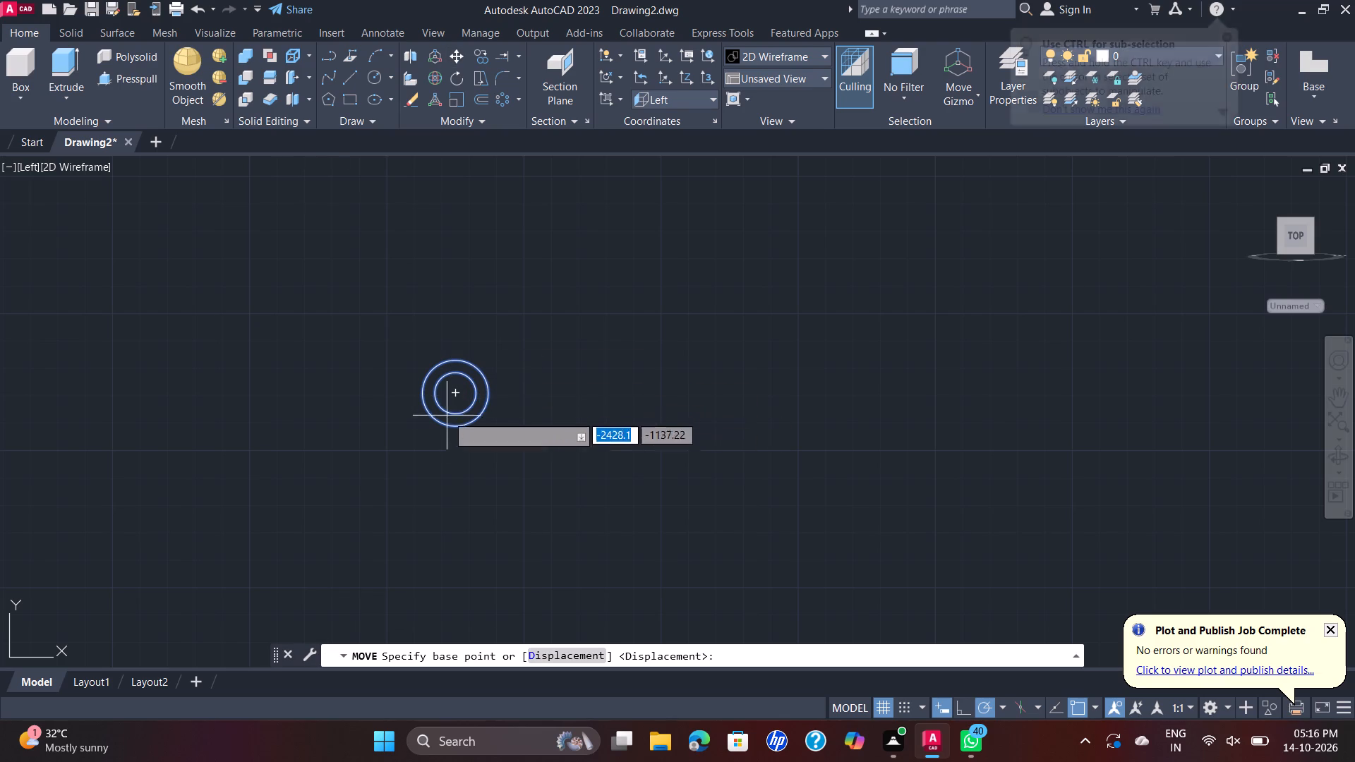
pyautogui.click(457, 392)
pyautogui.scroll(-7, 510, 366)
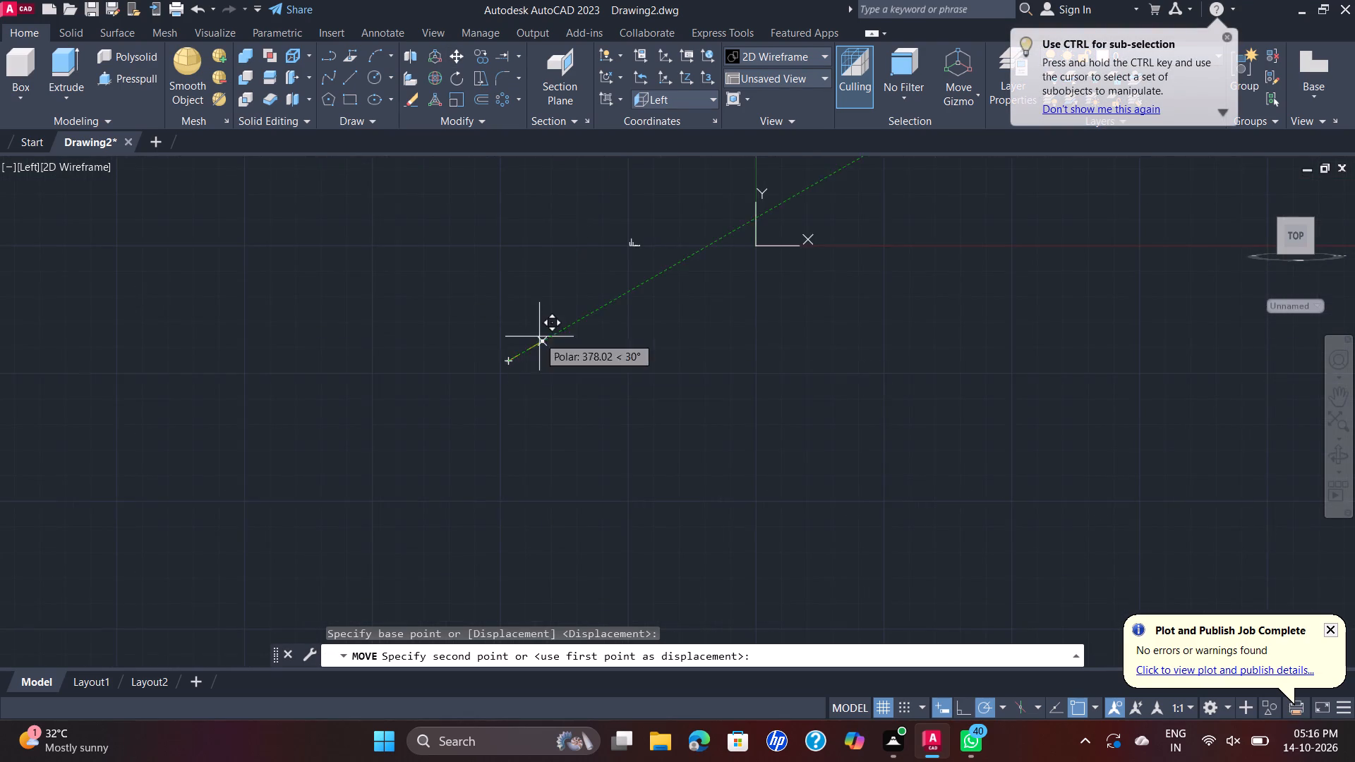
pyautogui.scroll(-1, 543, 335)
pyautogui.scroll(5, 595, 267)
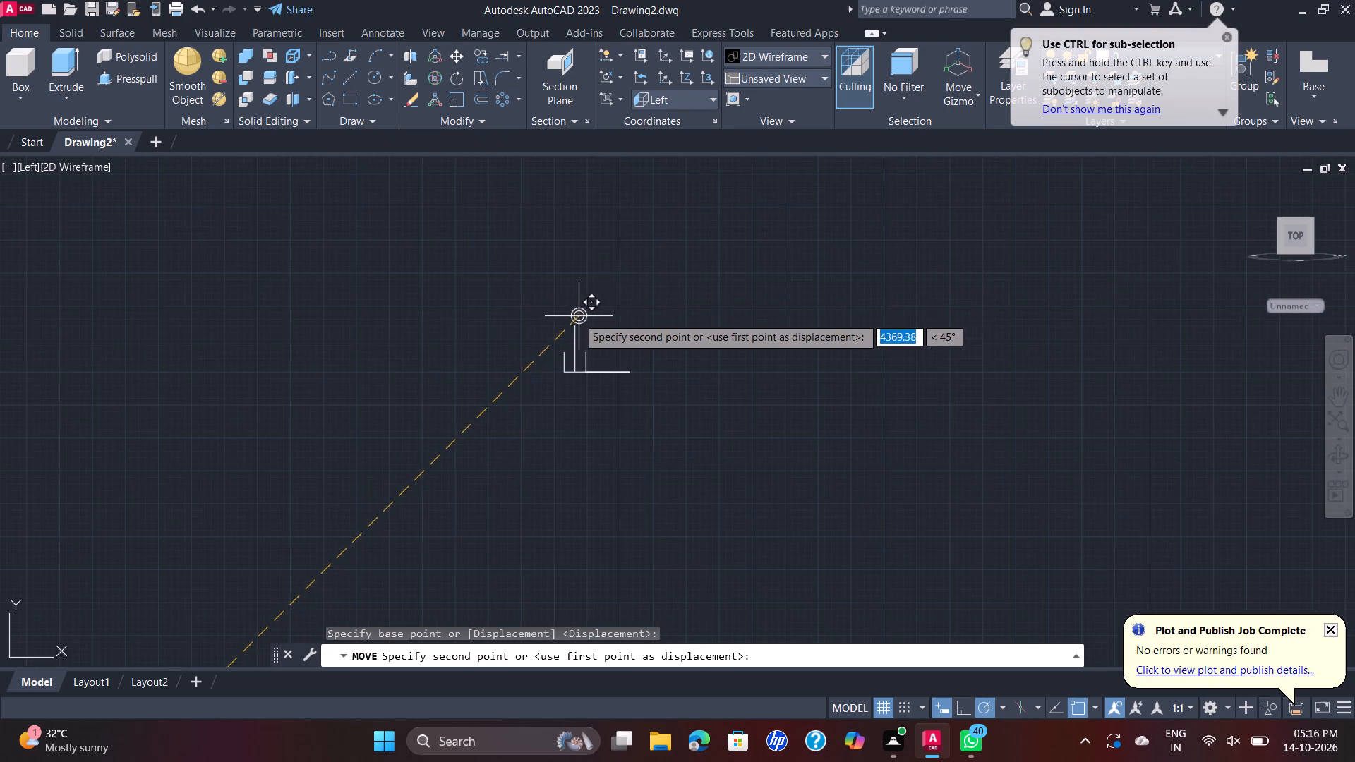
pyautogui.scroll(6, 577, 317)
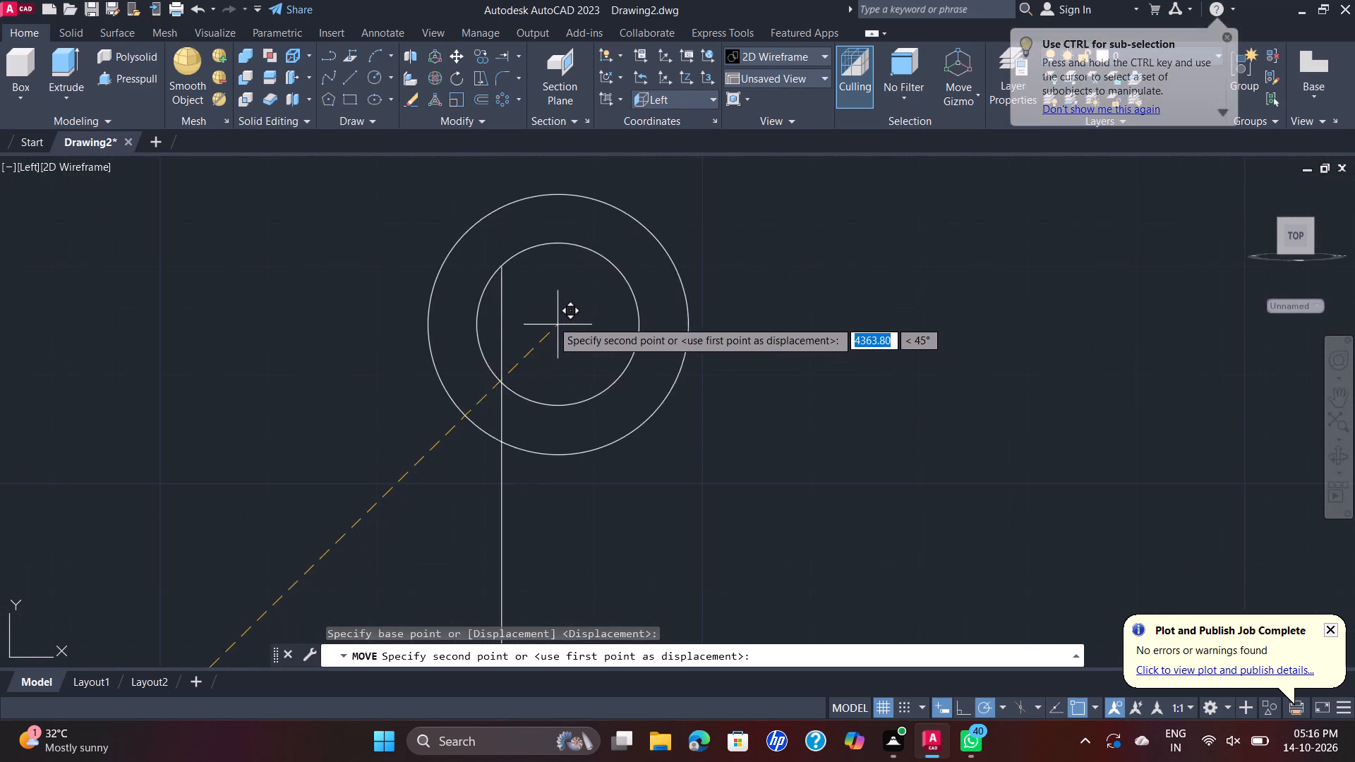
pyautogui.click(502, 266)
pyautogui.scroll(-3, 503, 265)
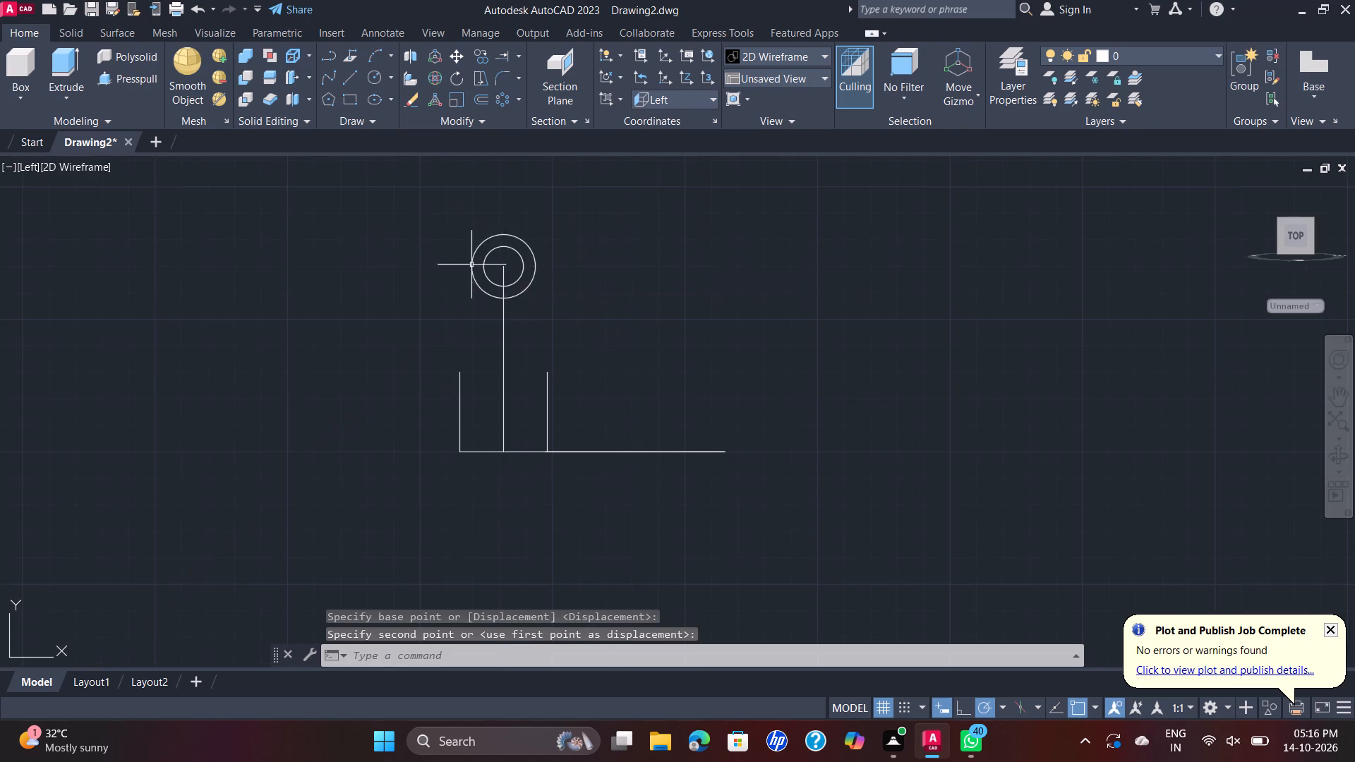
# In the SE Isometric view, draw a line from the outer circle's near-side quadrant to the top of the near 30-unit side.
pyautogui.click(28, 169)
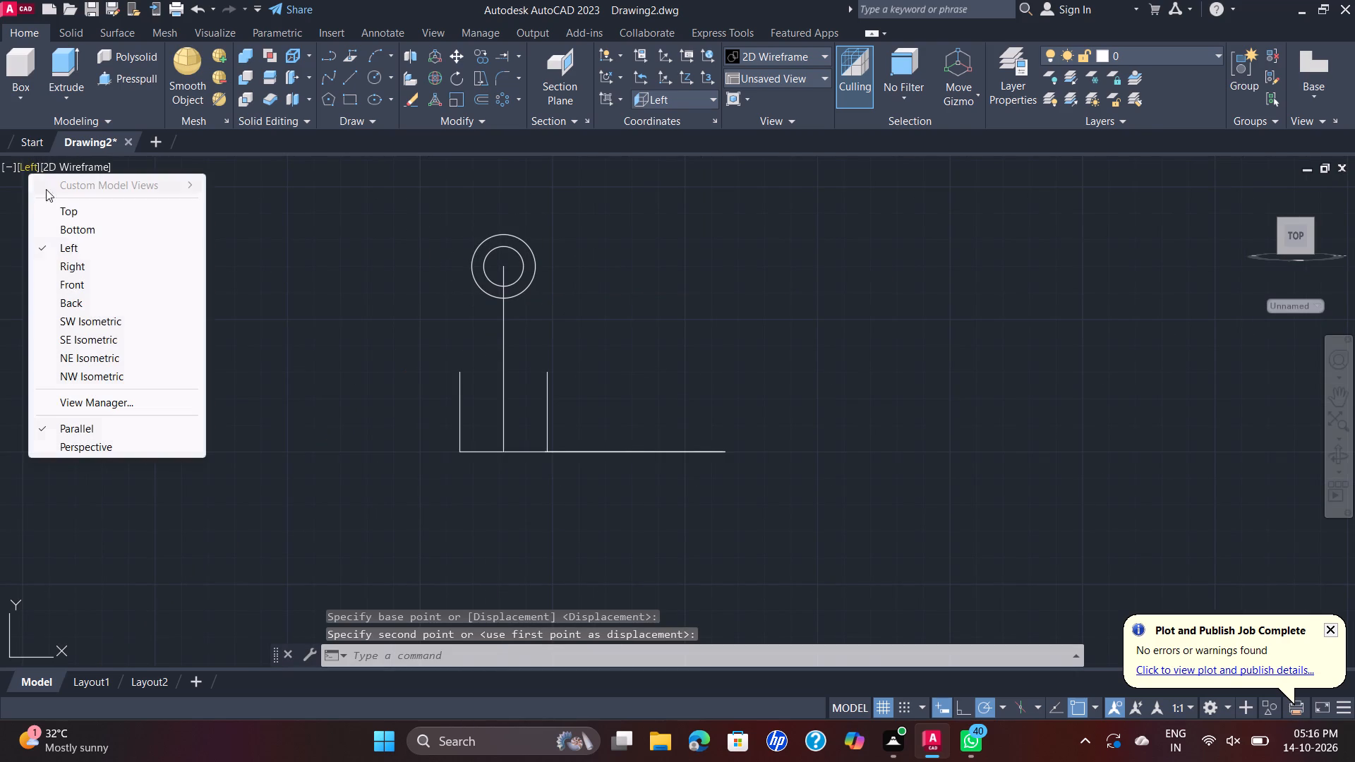
pyautogui.click(104, 339)
pyautogui.scroll(1, 823, 324)
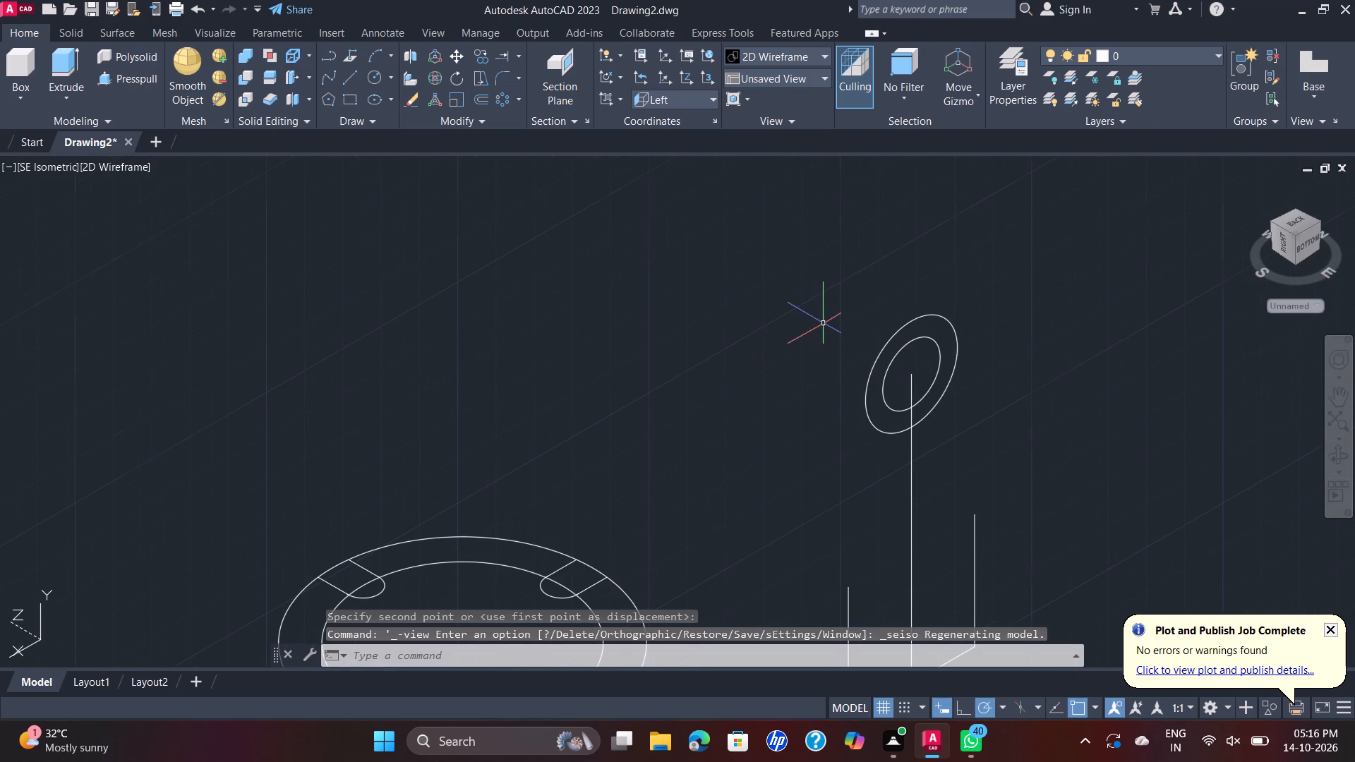
pyautogui.scroll(-2, 941, 363)
pyautogui.moveTo(946, 365); pyautogui.dragTo(819, 301, button='middle')
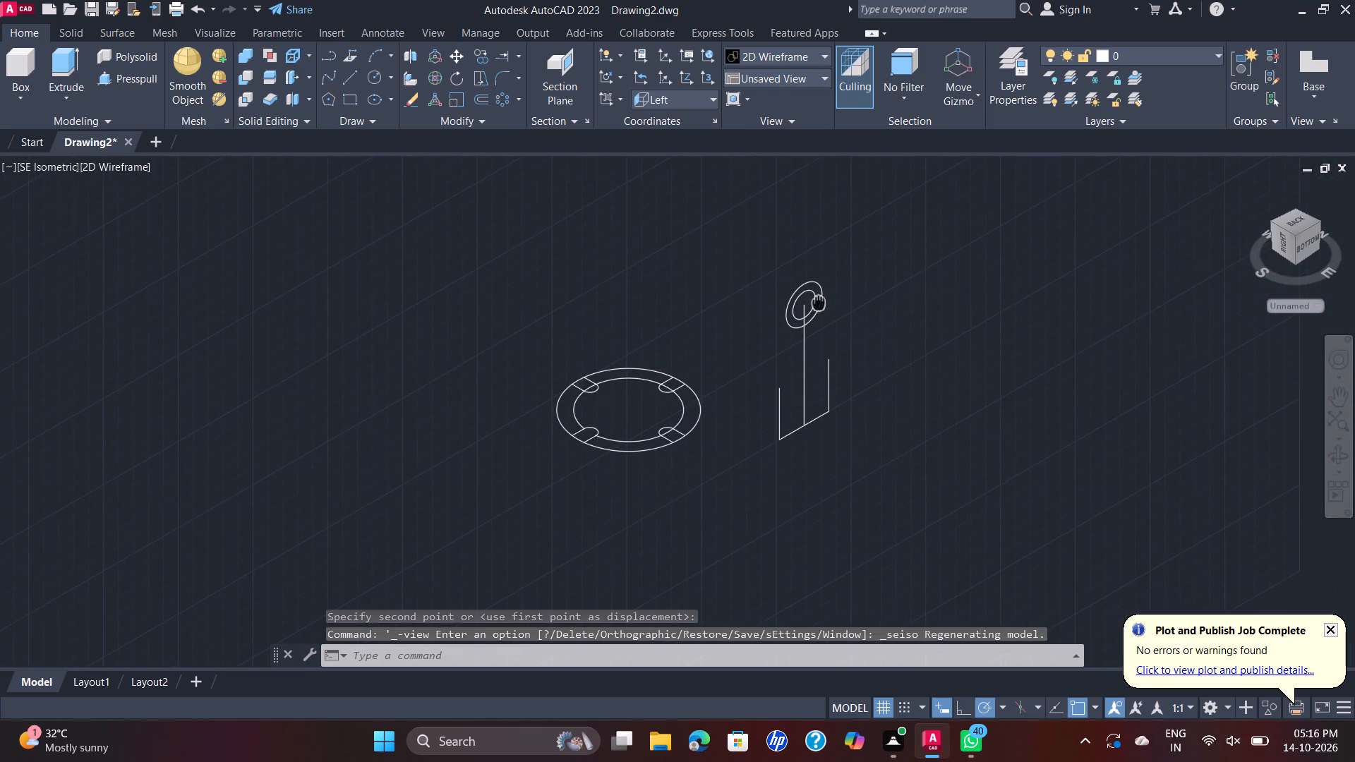
pyautogui.scroll(2, 819, 301)
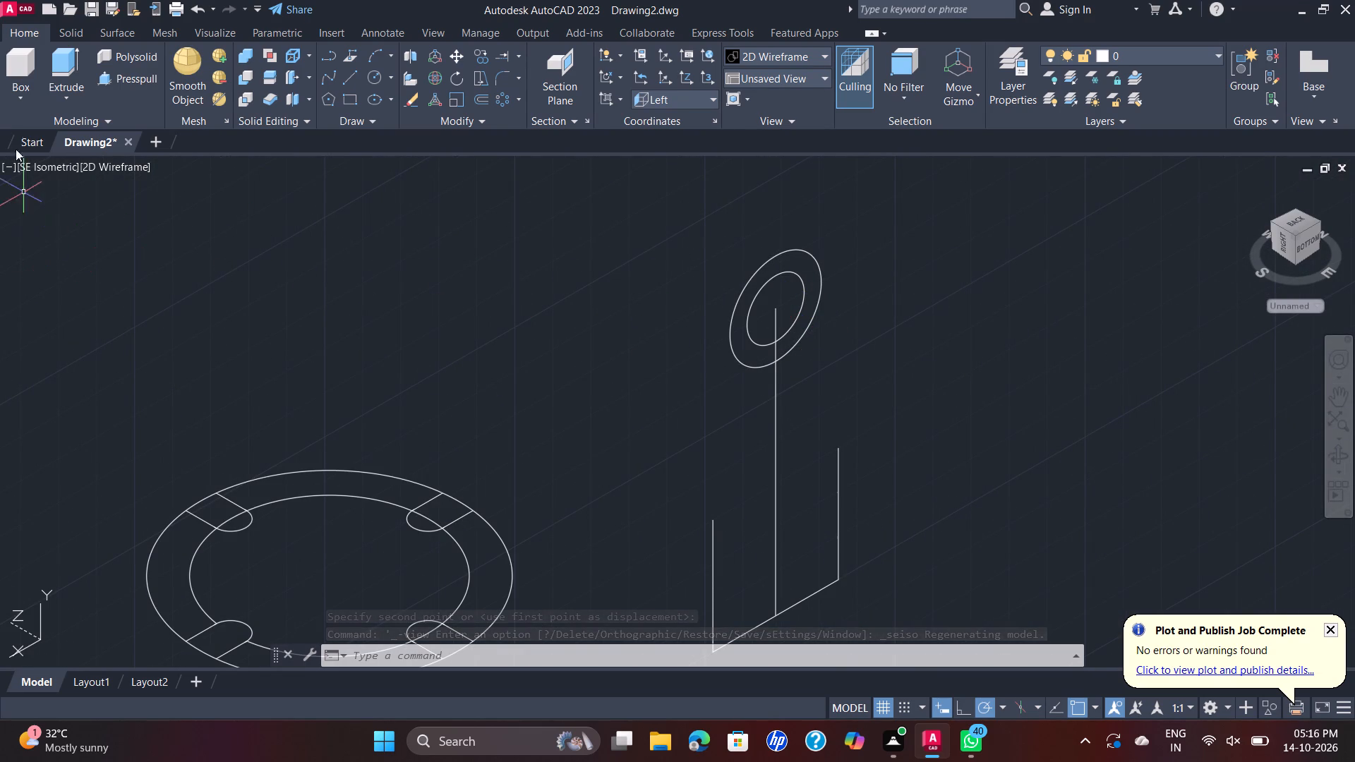
pyautogui.click(349, 78)
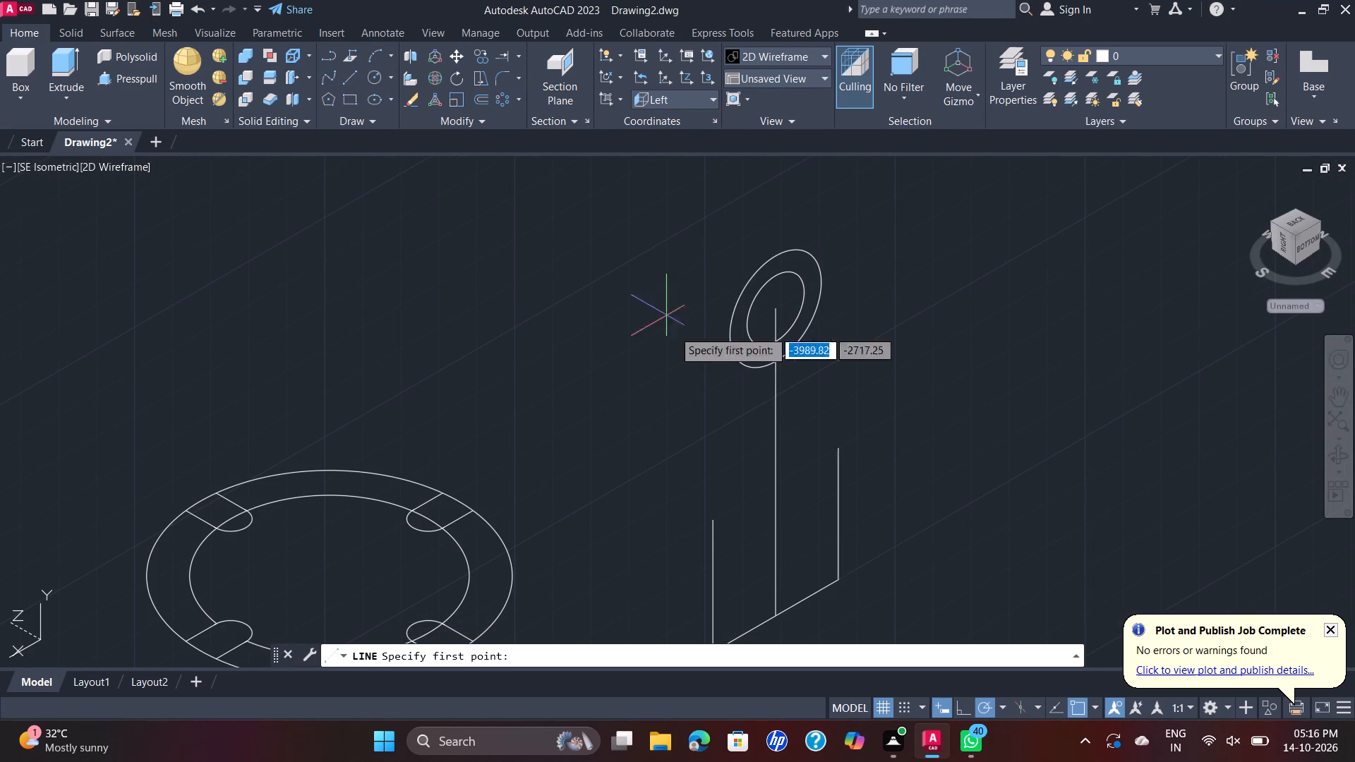
pyautogui.click(727, 330)
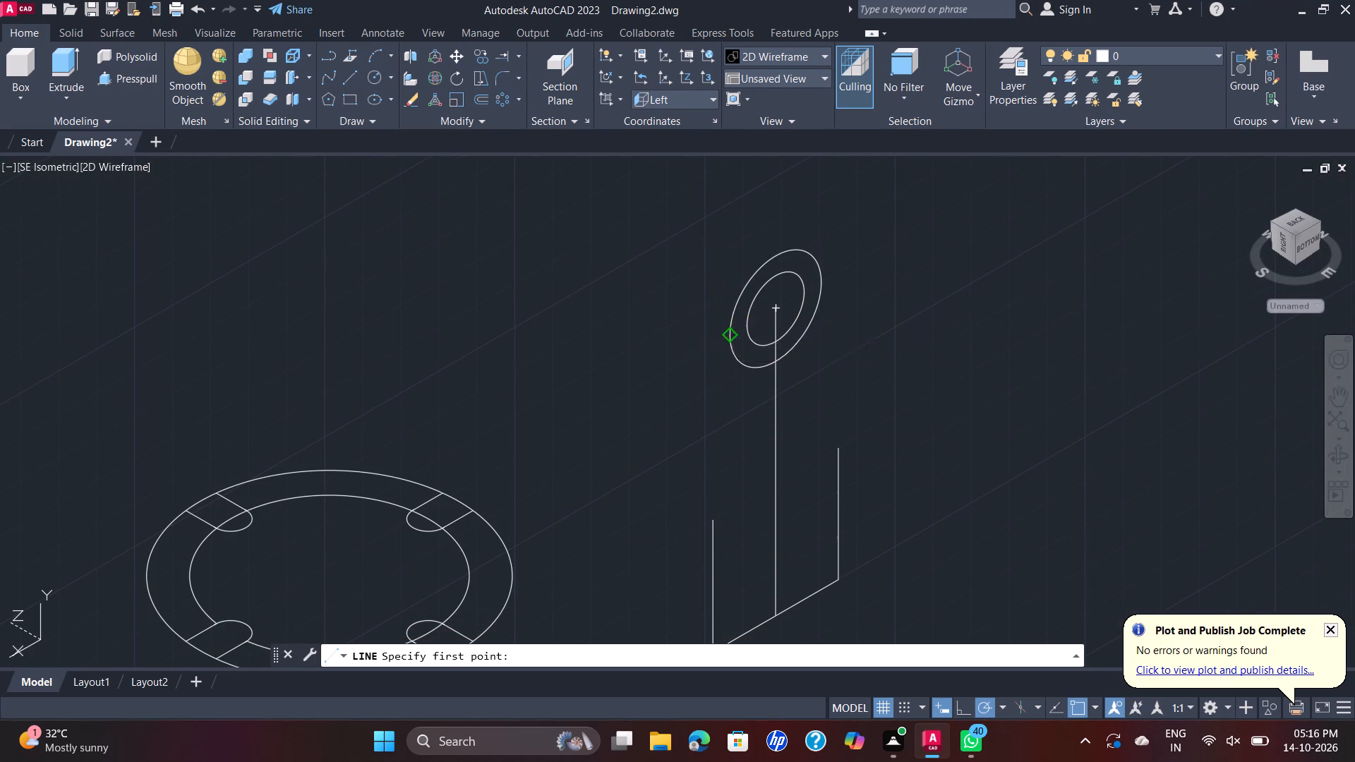
pyautogui.click(713, 523)
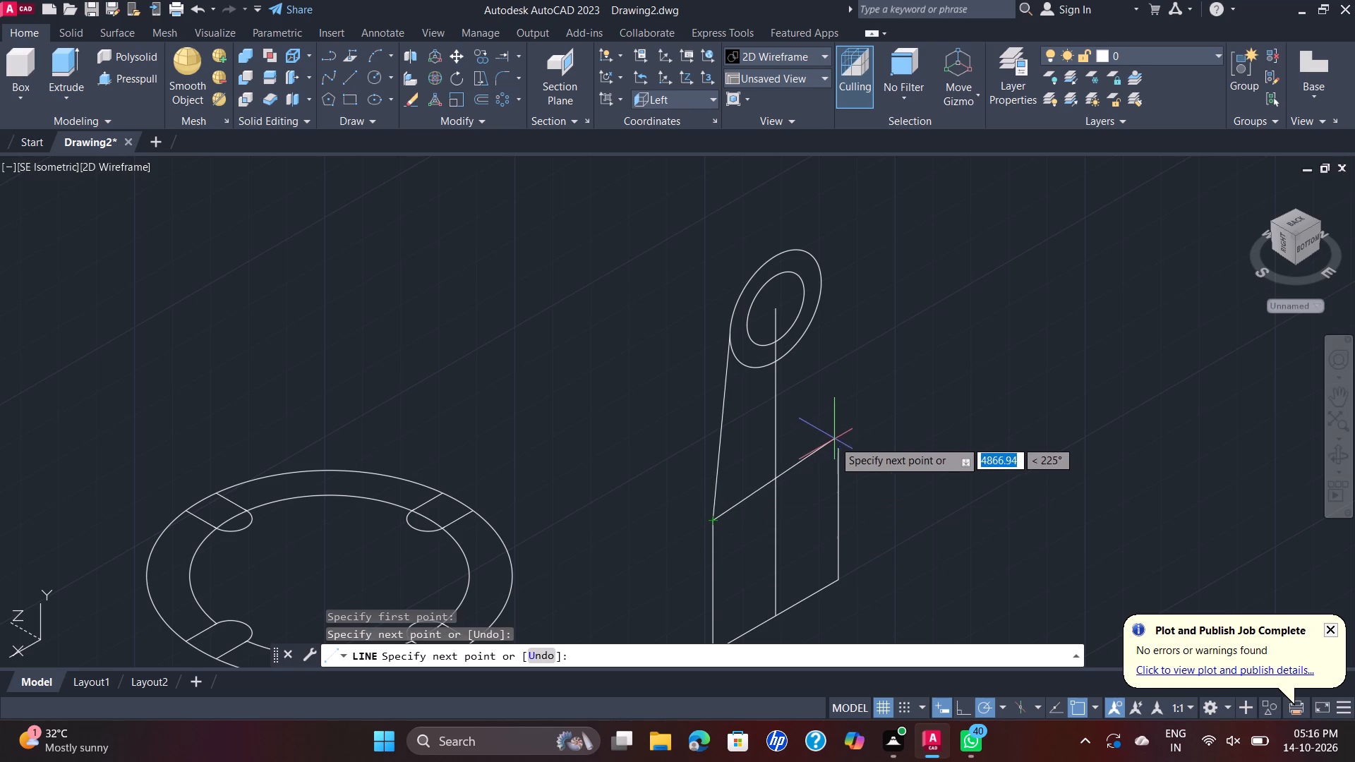
pyautogui.press('Escape')
# Draw a matching line from the outer circle's opposite quadrant to the top end of the other 30-unit side.
pyautogui.press('space')
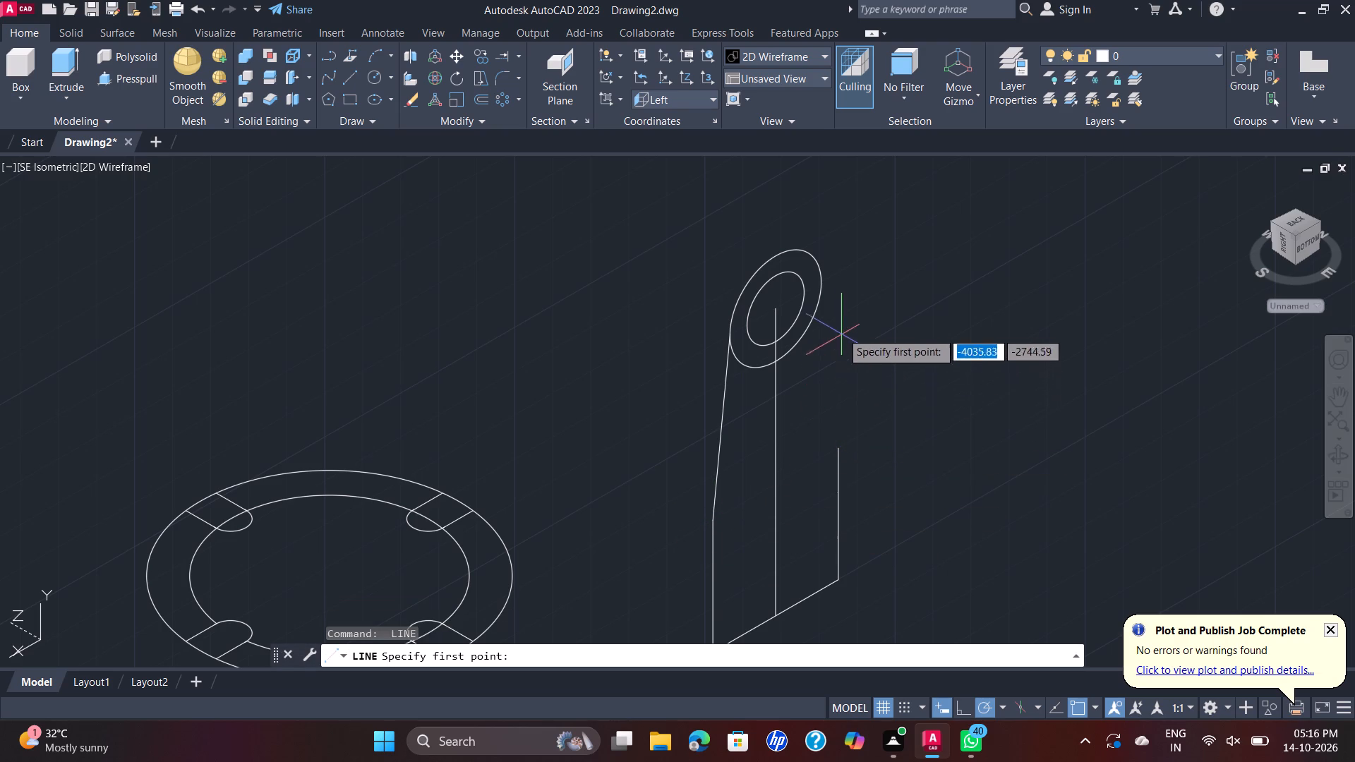
pyautogui.click(820, 279)
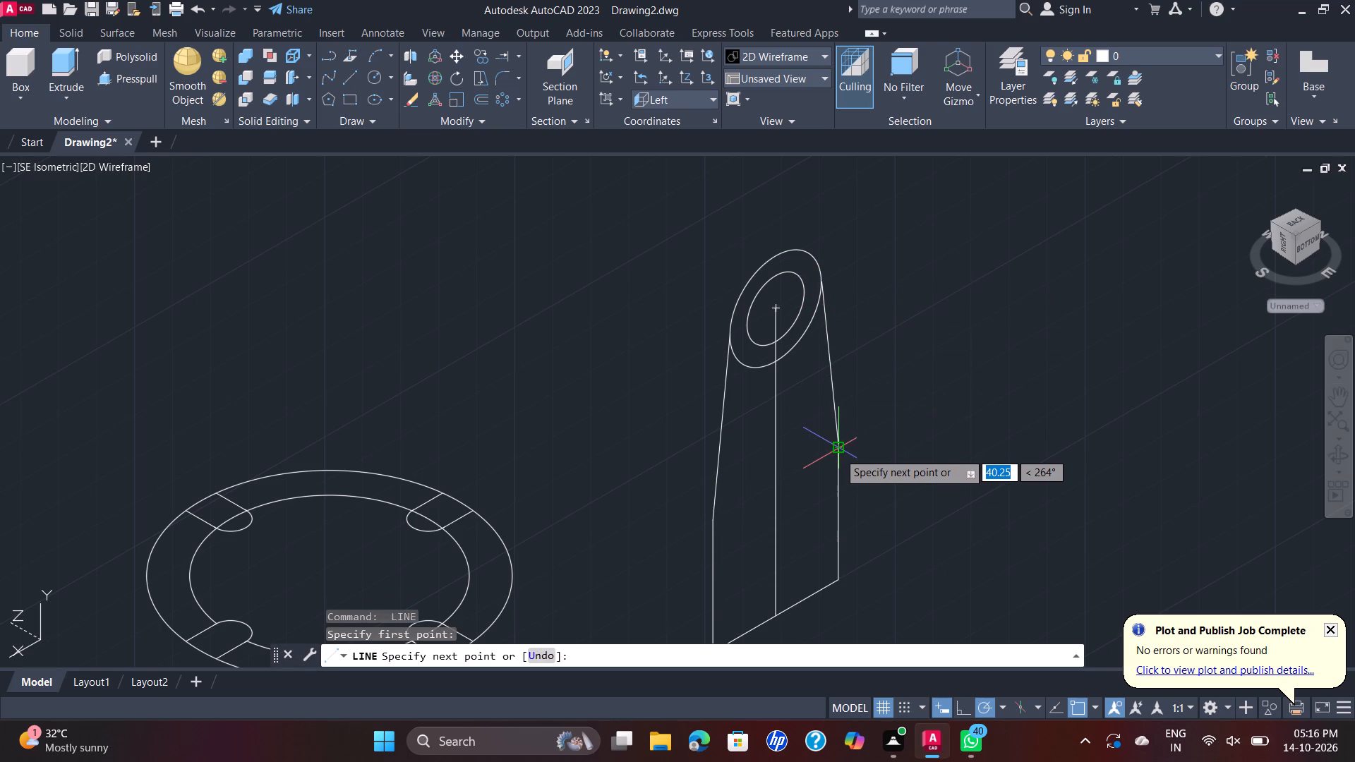
pyautogui.scroll(2, 838, 452)
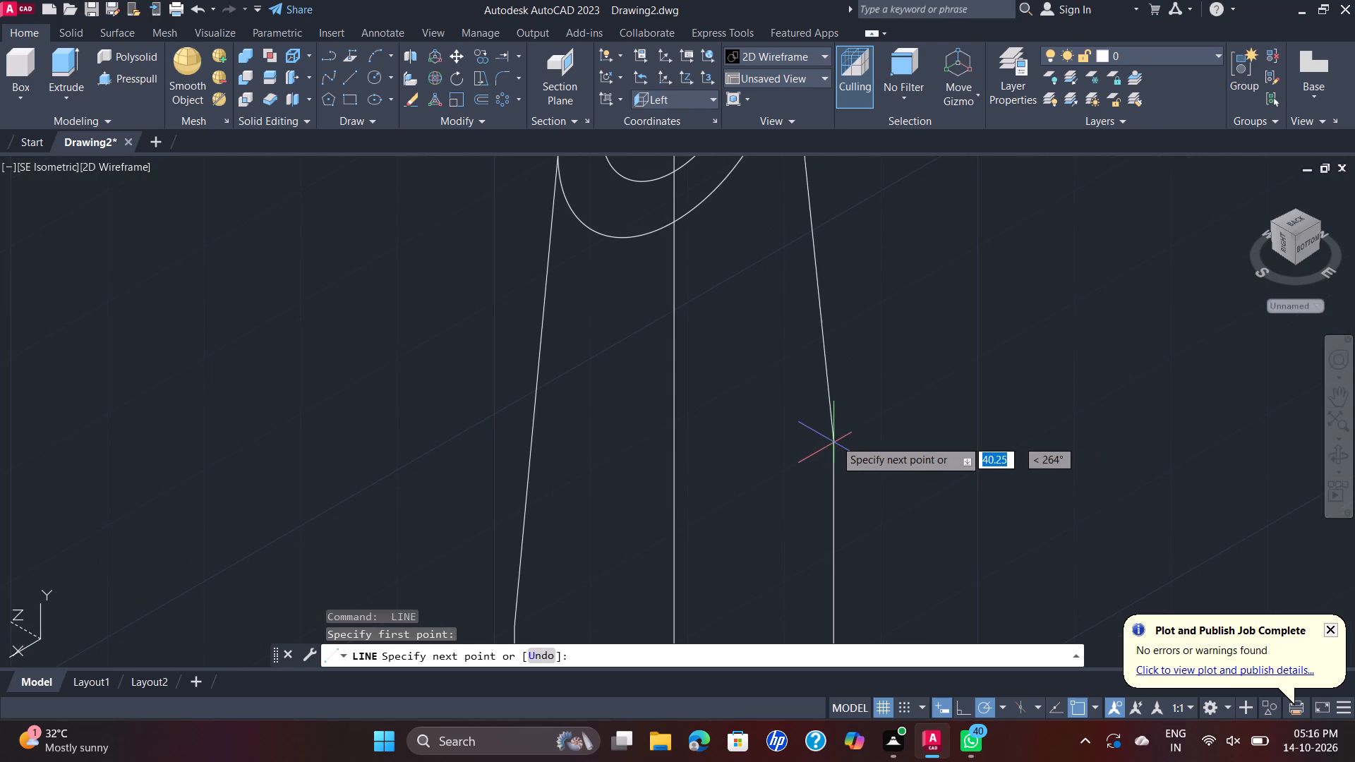
pyautogui.click(833, 444)
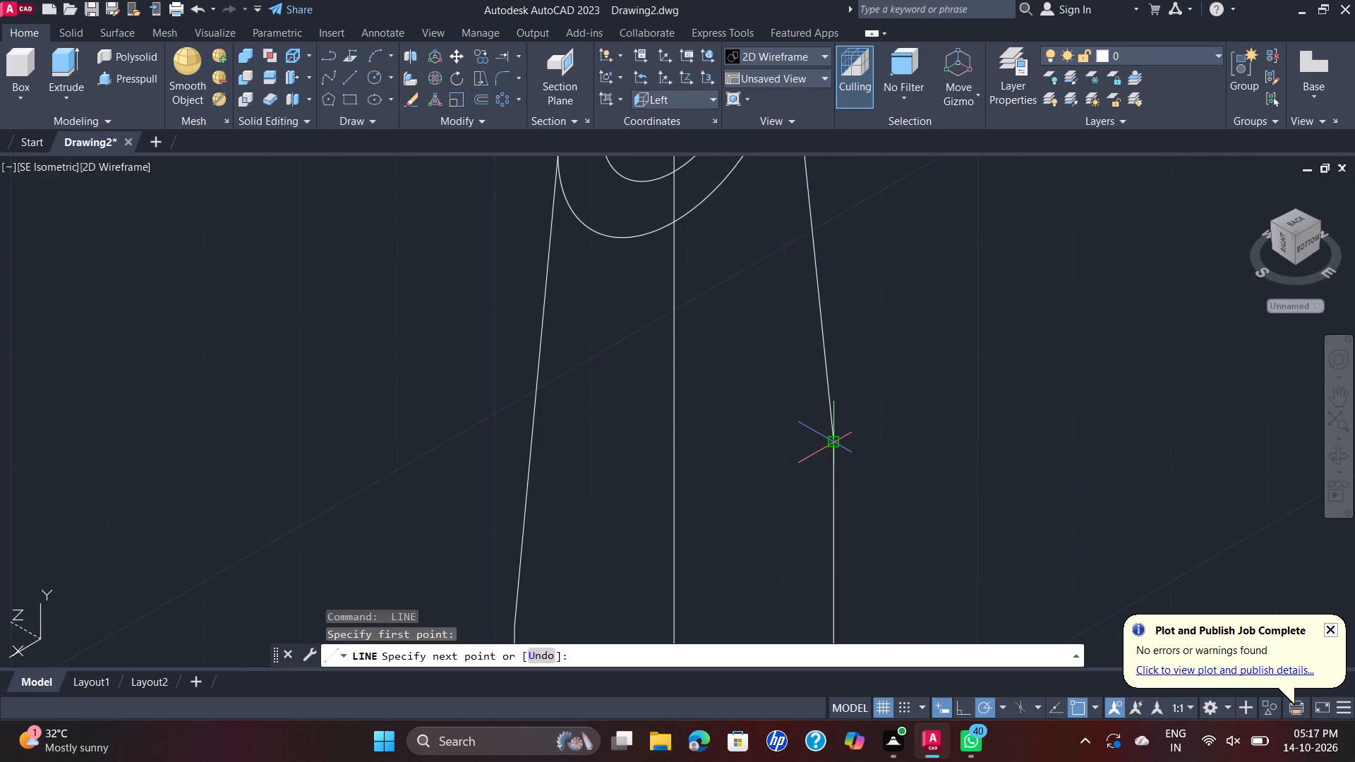
pyautogui.scroll(-2, 961, 381)
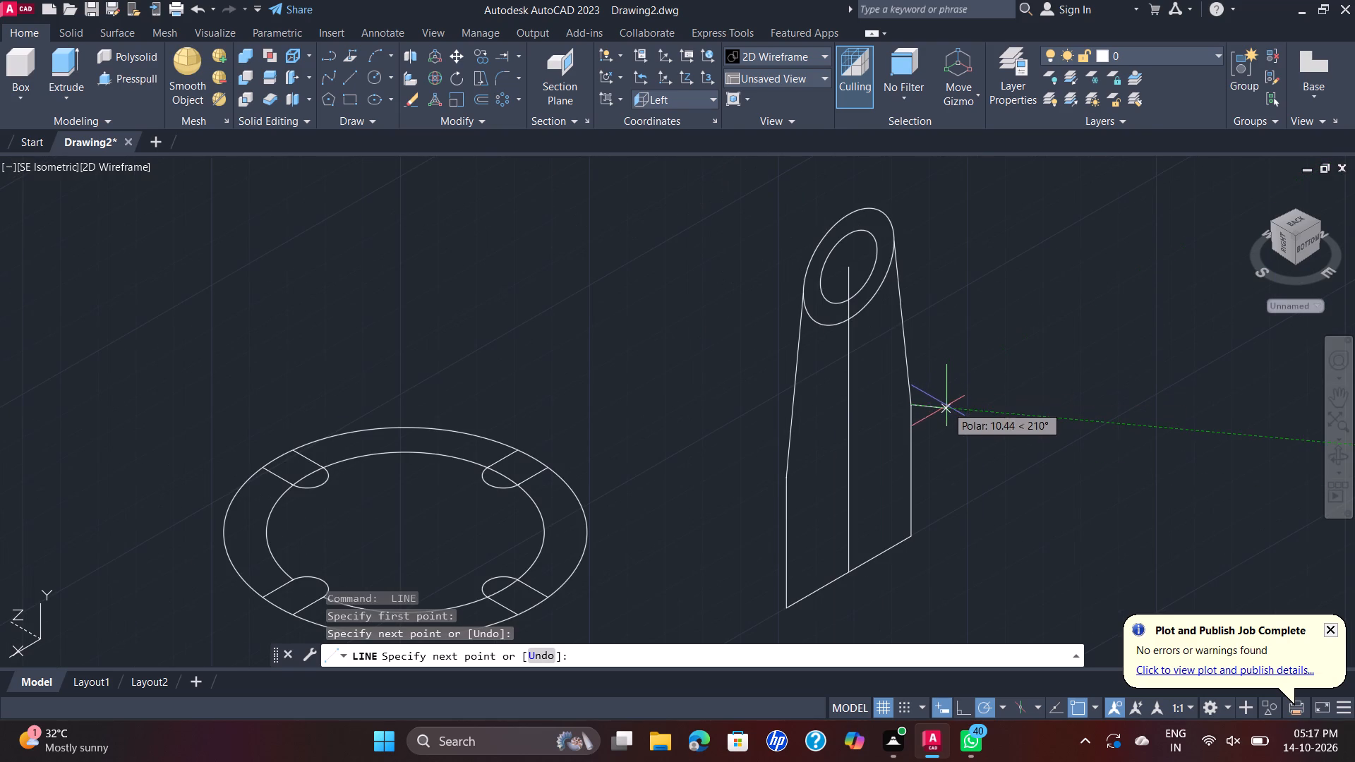
pyautogui.press('Escape')
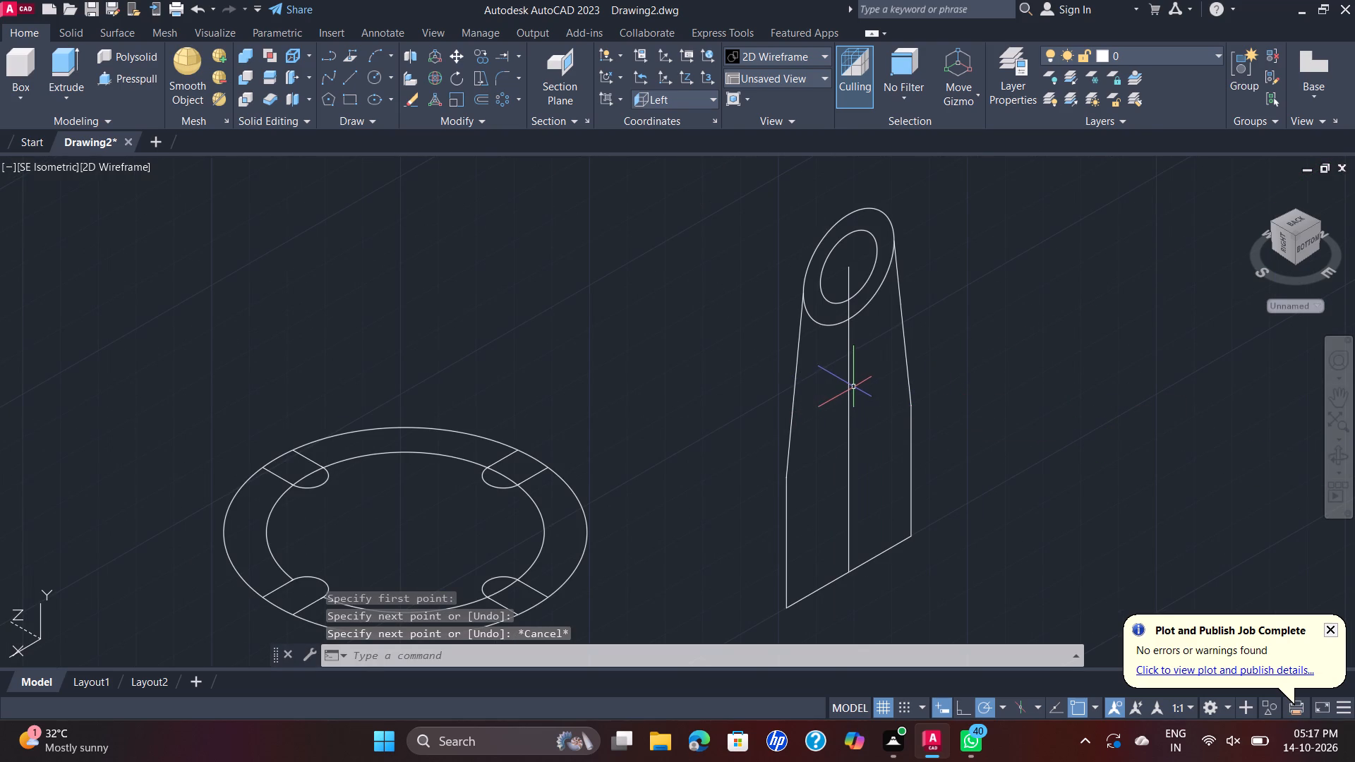
# Erase the 70-unit vertical centre line inside the upright profile.
pyautogui.click(848, 385)
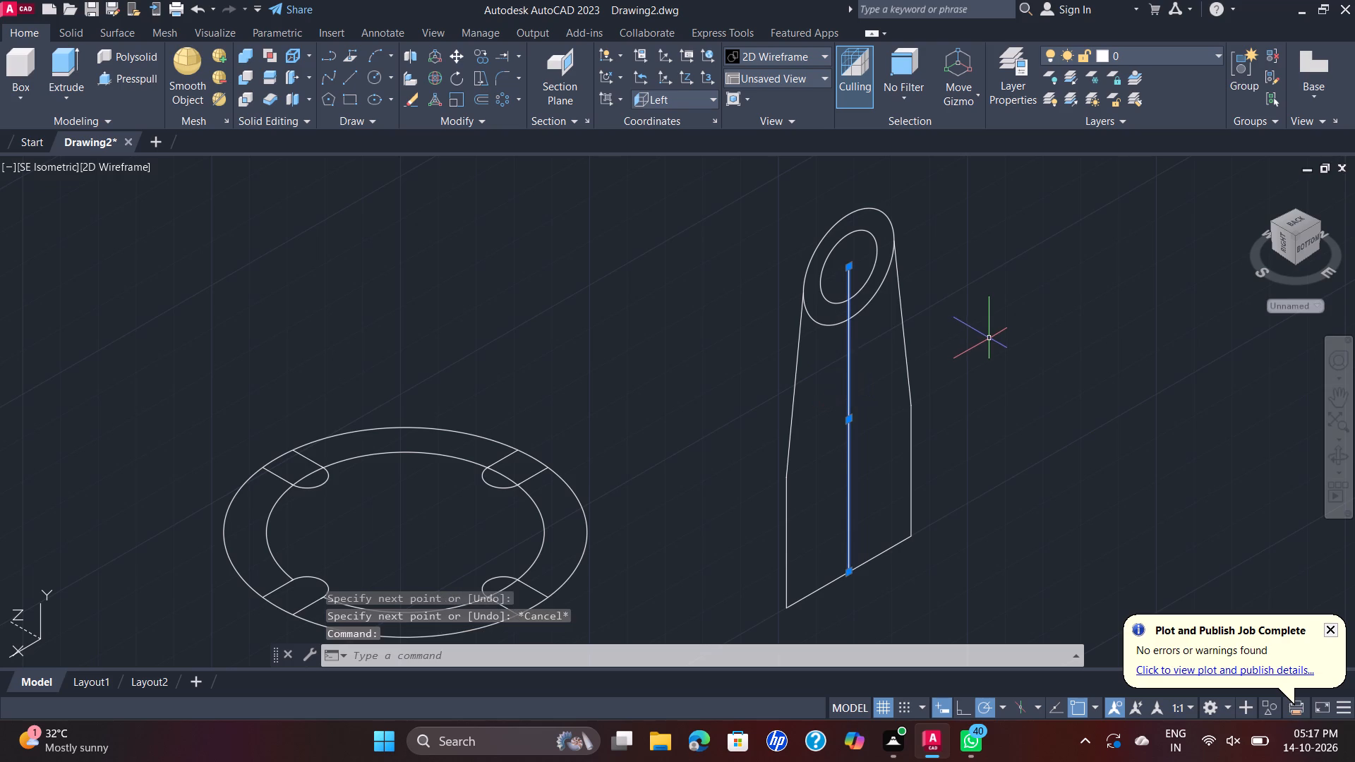
pyautogui.press('Delete')
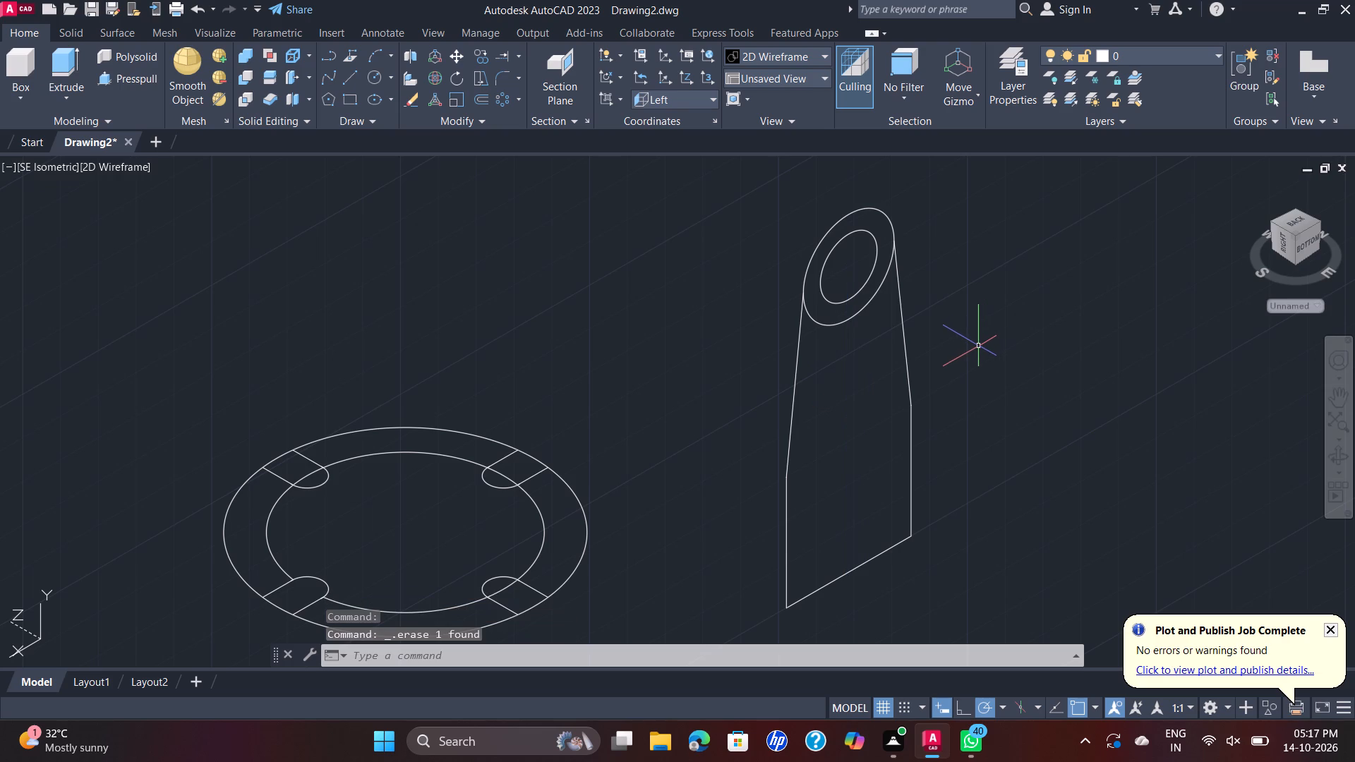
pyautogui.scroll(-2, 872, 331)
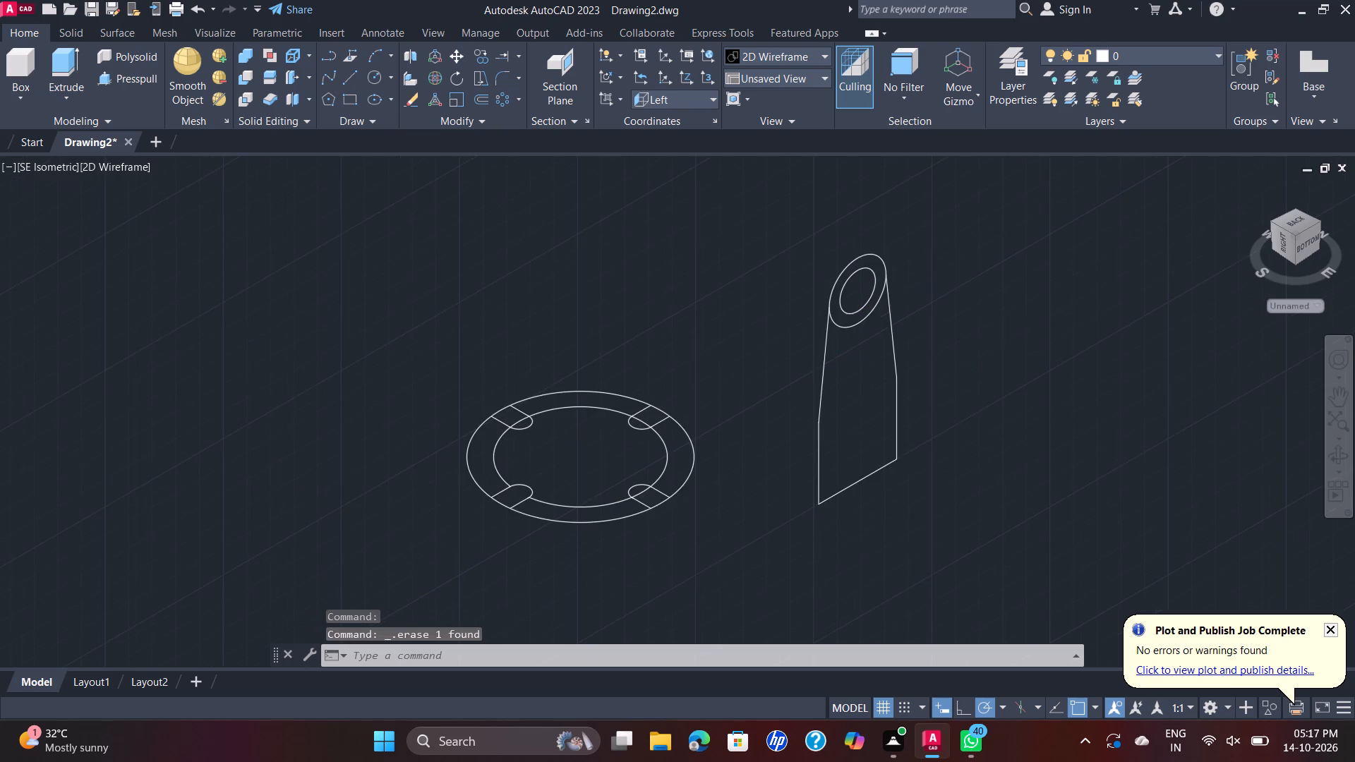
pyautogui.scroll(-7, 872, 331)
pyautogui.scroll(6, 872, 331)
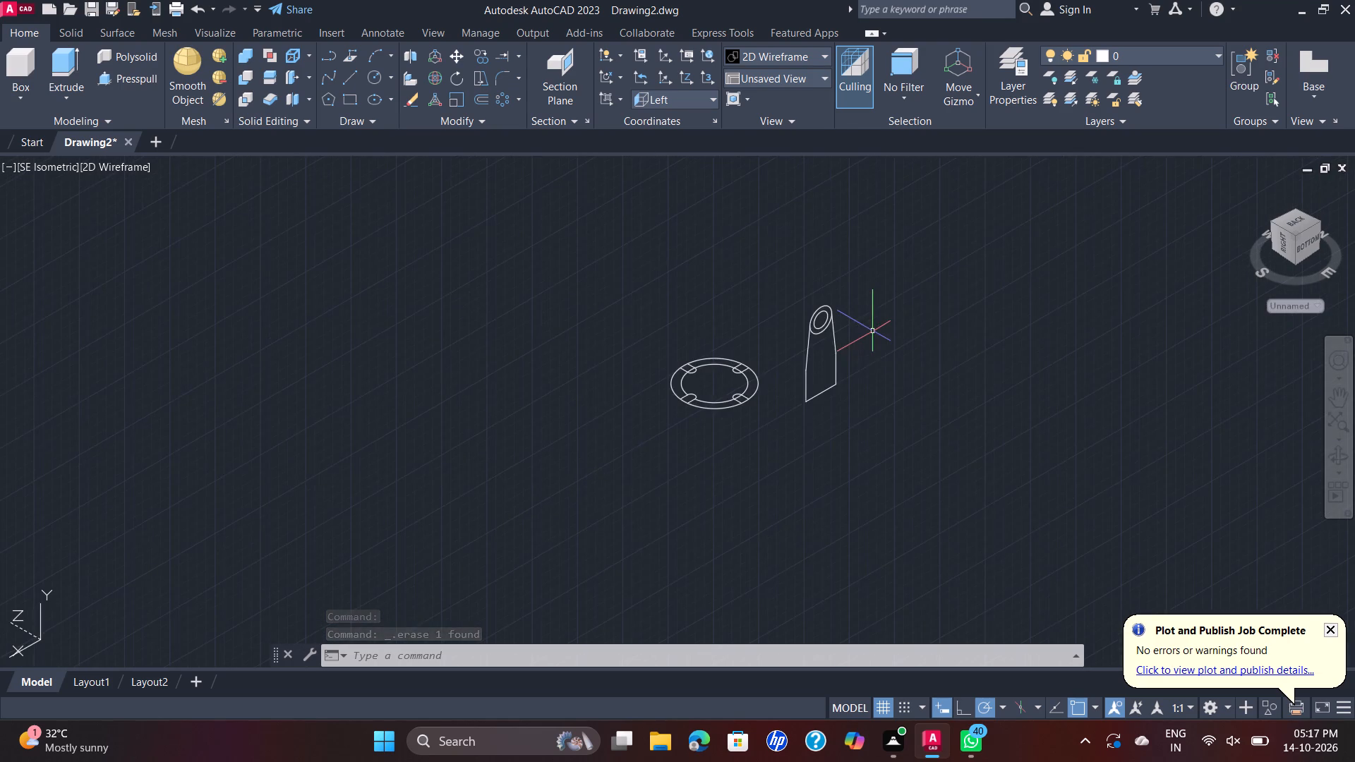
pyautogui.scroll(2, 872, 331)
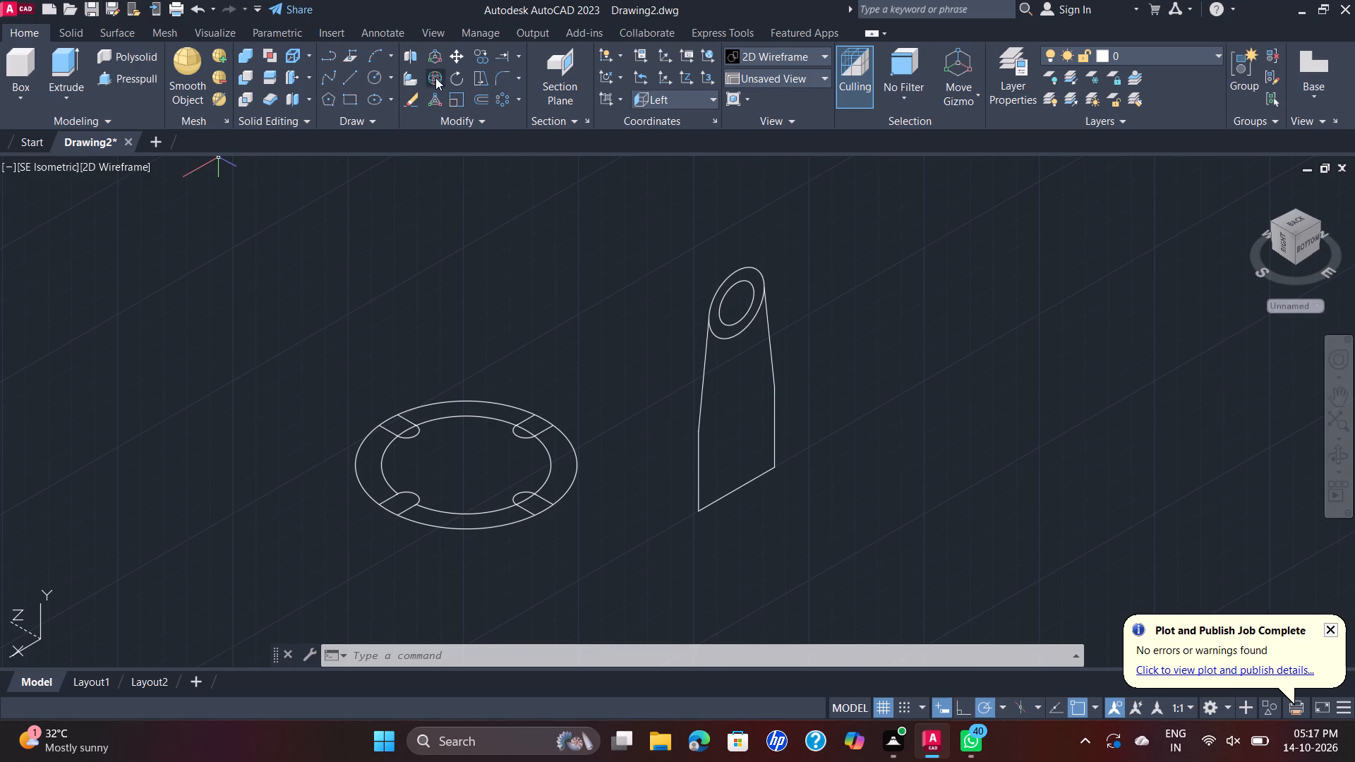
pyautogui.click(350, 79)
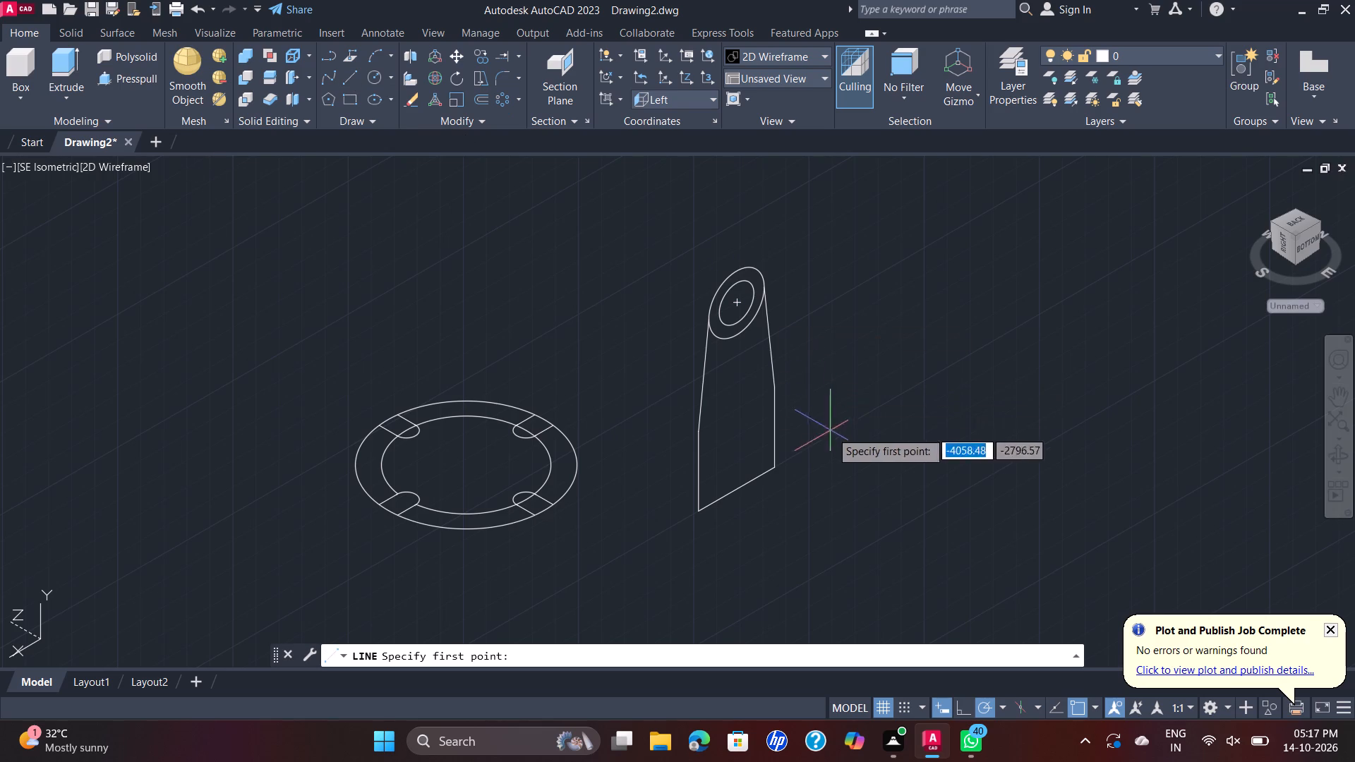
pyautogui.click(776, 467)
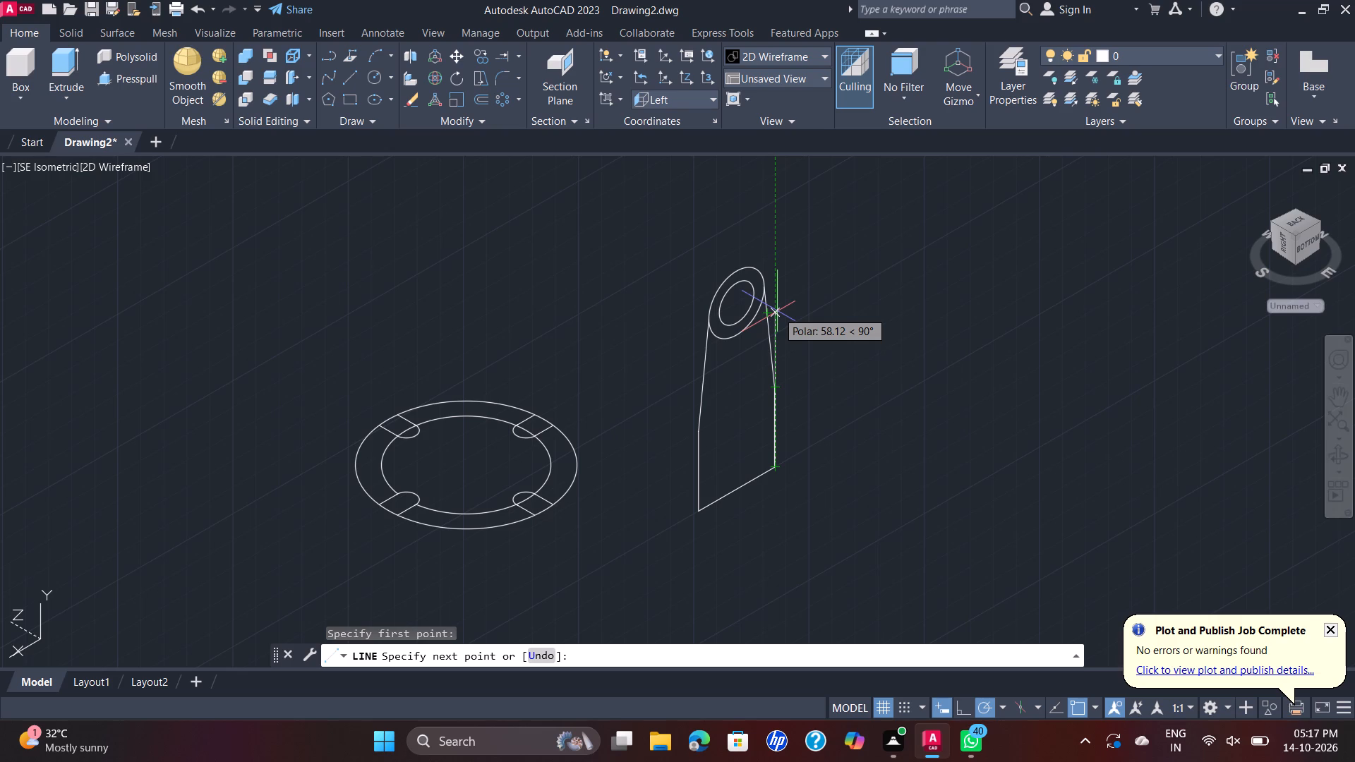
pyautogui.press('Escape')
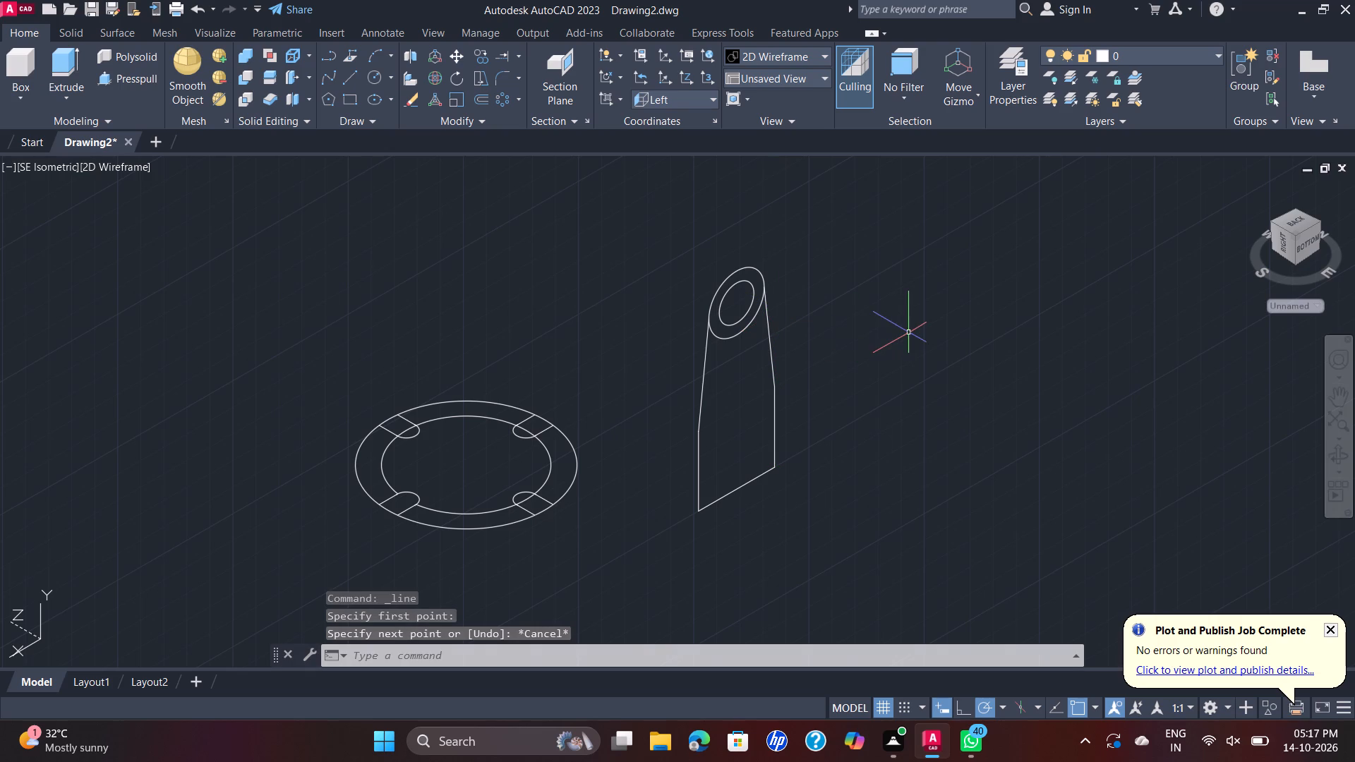
# From the profile base's midpoint, draw connected lines 15 up, 11 parallel to the base toward the near side, 22 back, and 15 up.
pyautogui.press('space')
pyautogui.click(742, 488)
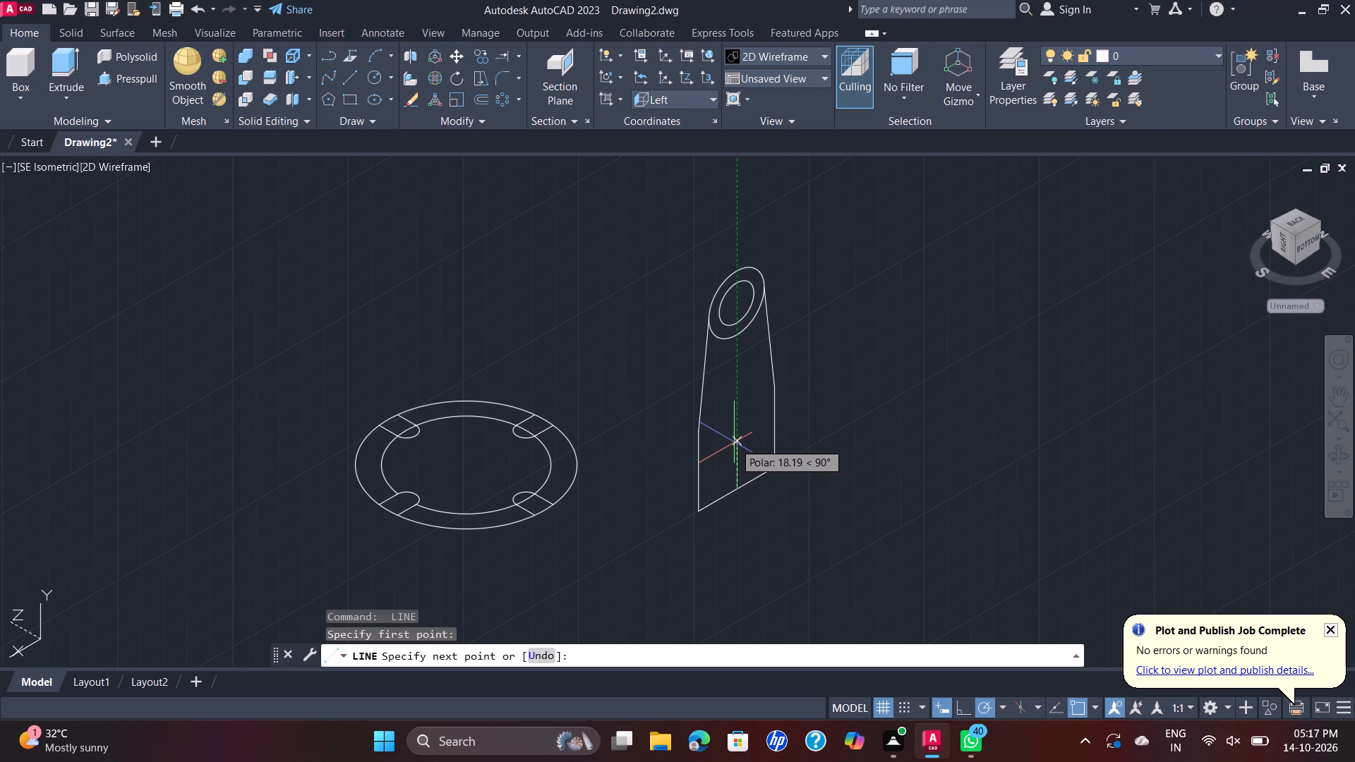
pyautogui.write('15')
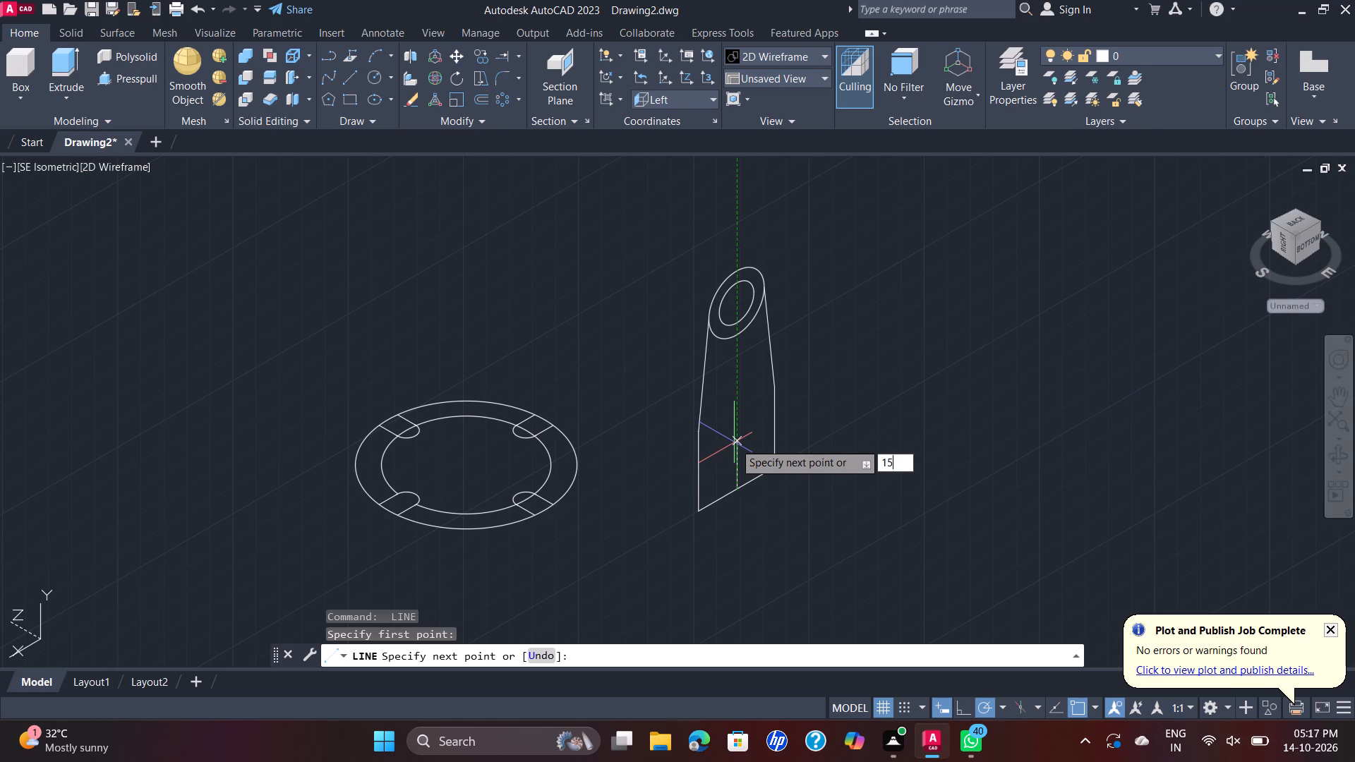
pyautogui.press('Return')
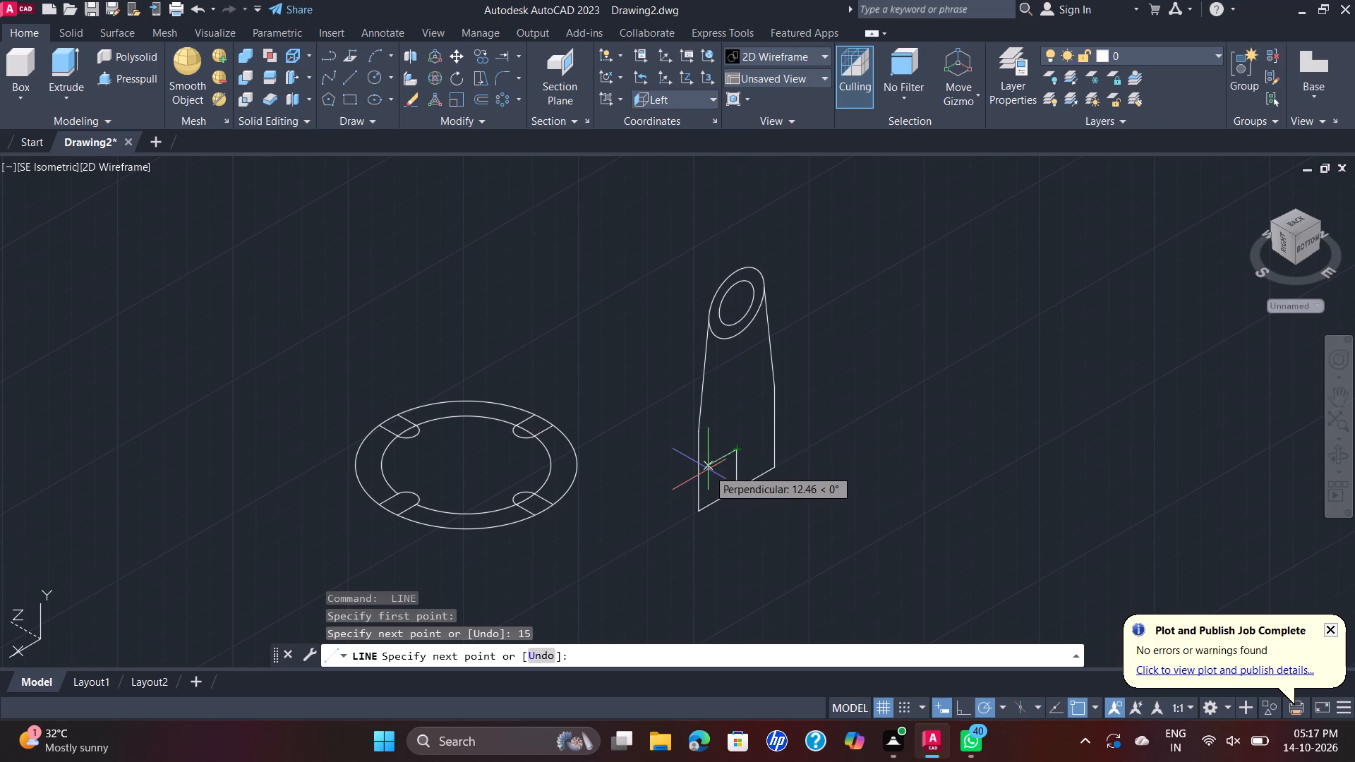
pyautogui.write('11')
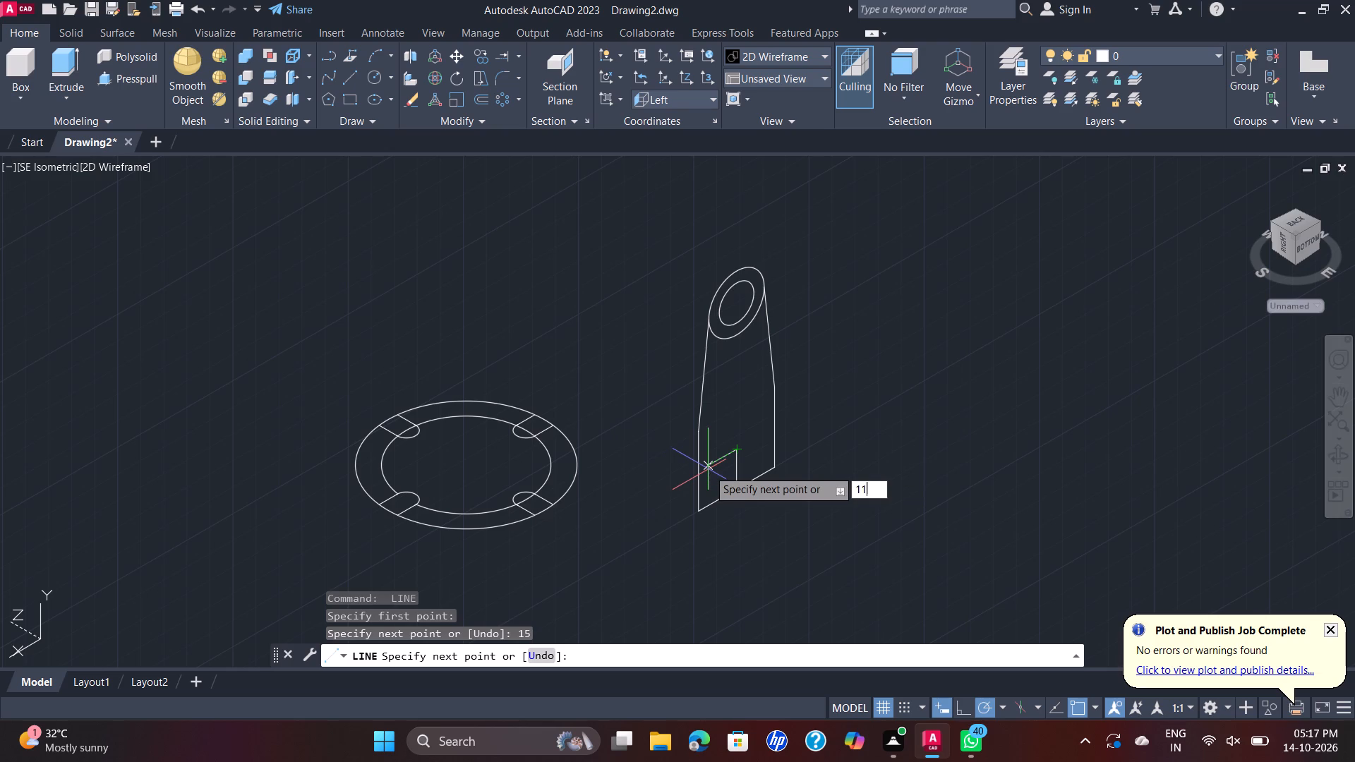
pyautogui.press('Return')
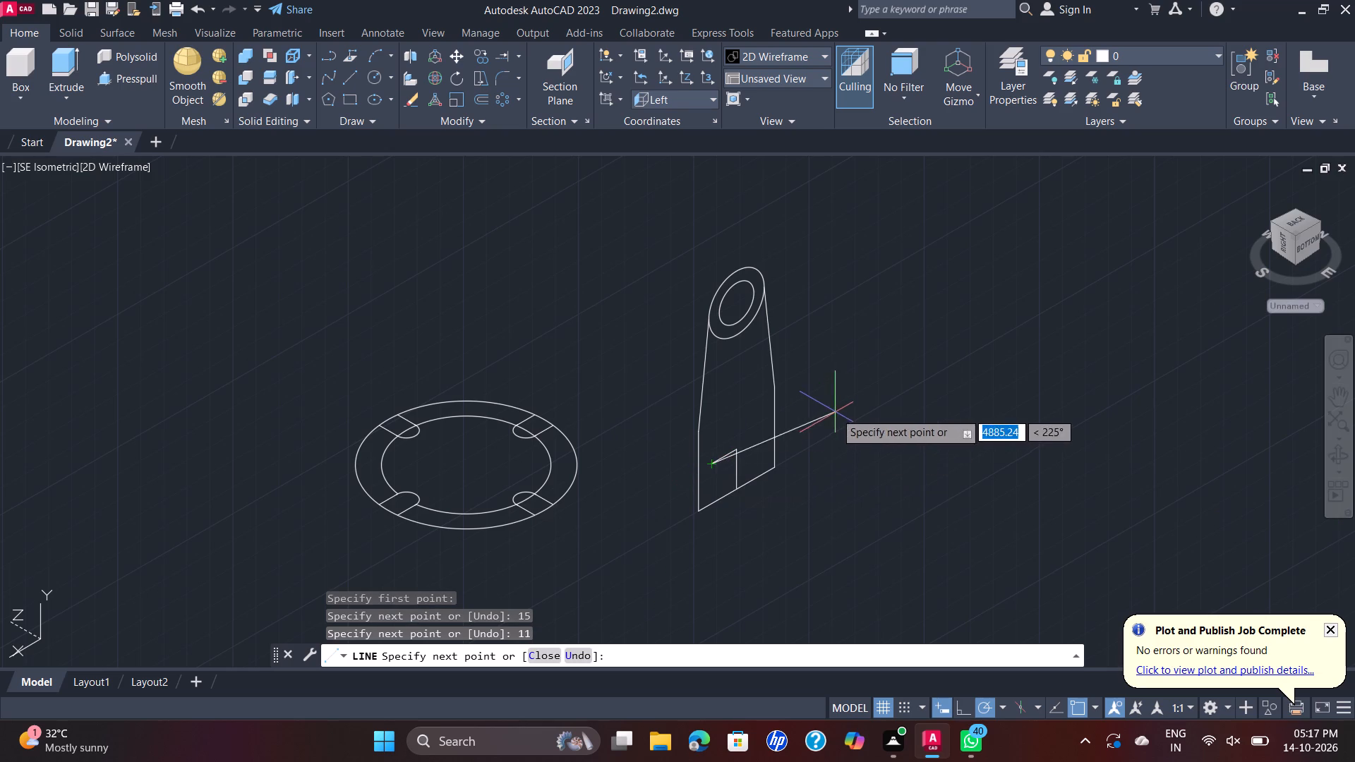
pyautogui.write('22')
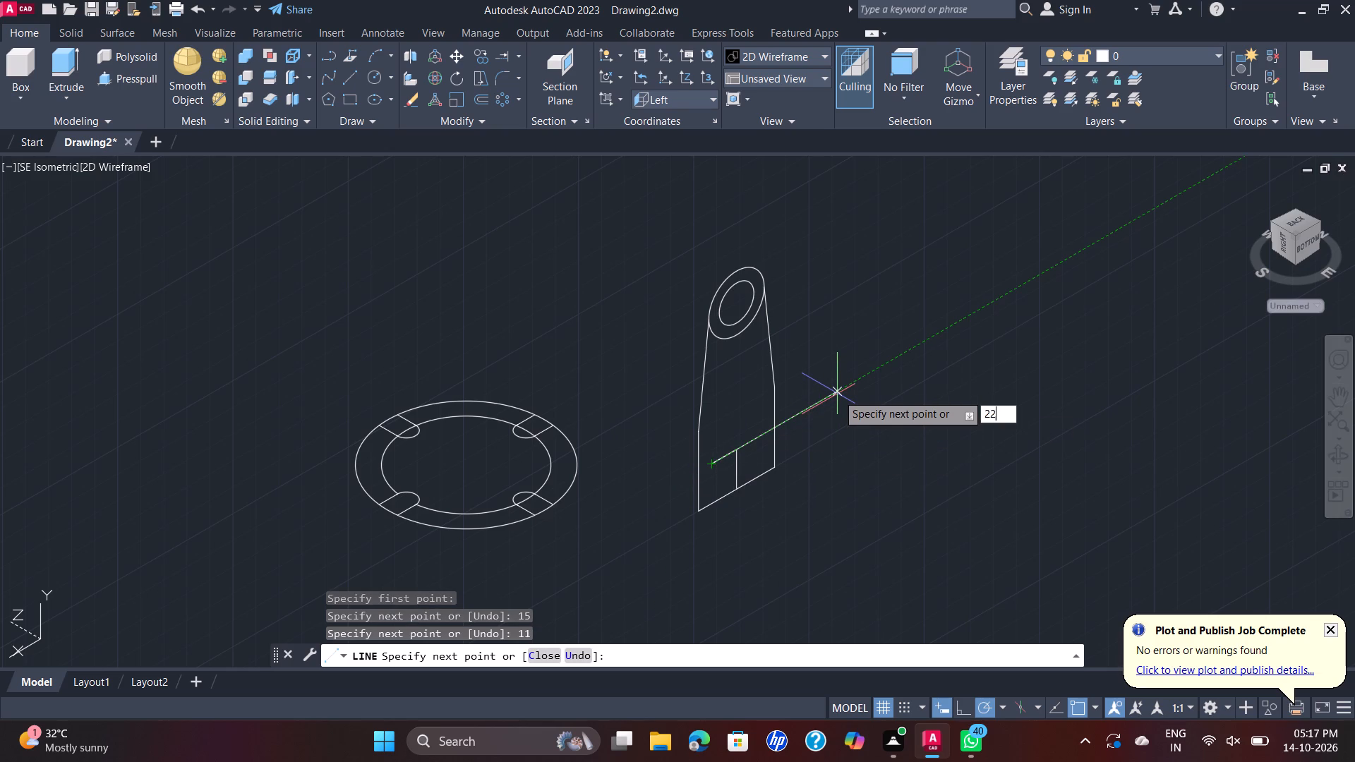
pyautogui.press('Return')
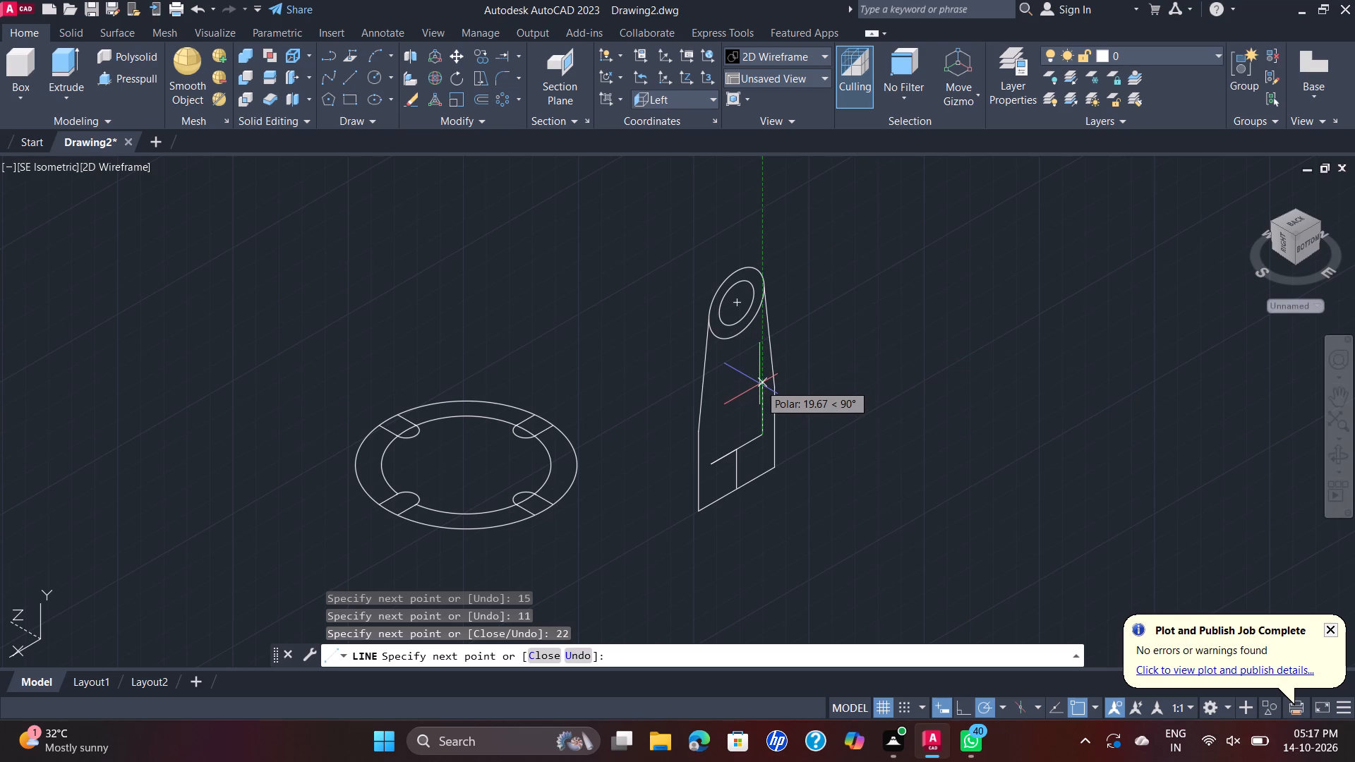
pyautogui.write('15')
pyautogui.press('Return')
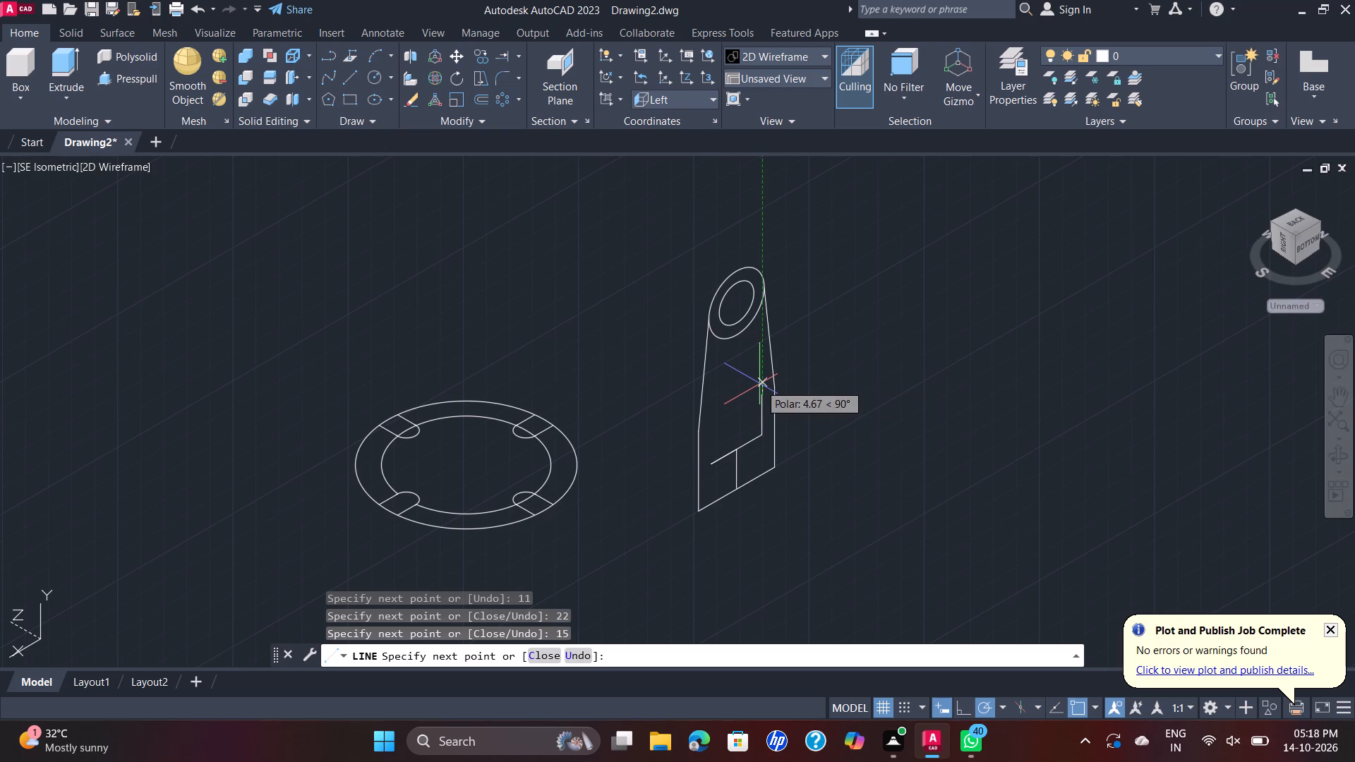
pyautogui.press('Escape')
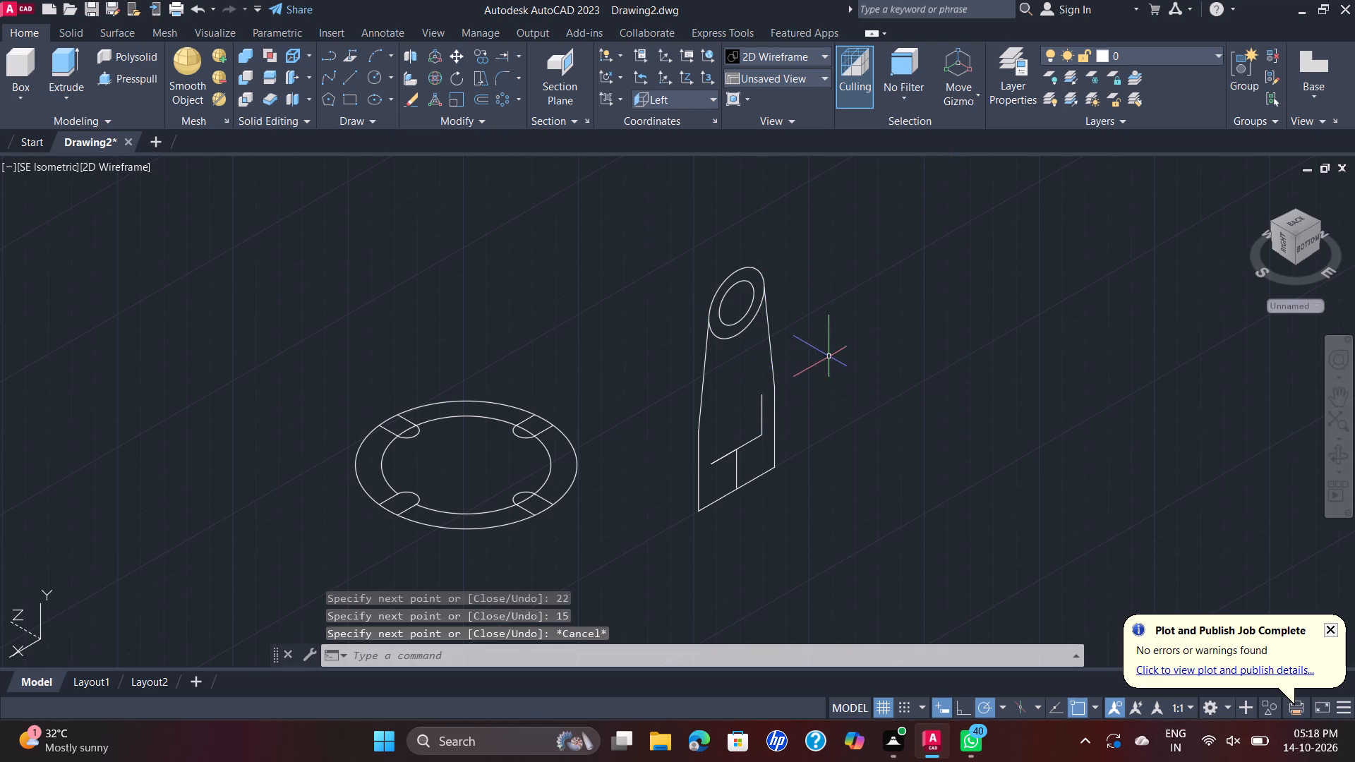
# Draw a 15-unit vertical line up from the open near end of the 22-unit line inside the profile.
pyautogui.press('space')
pyautogui.click(716, 466)
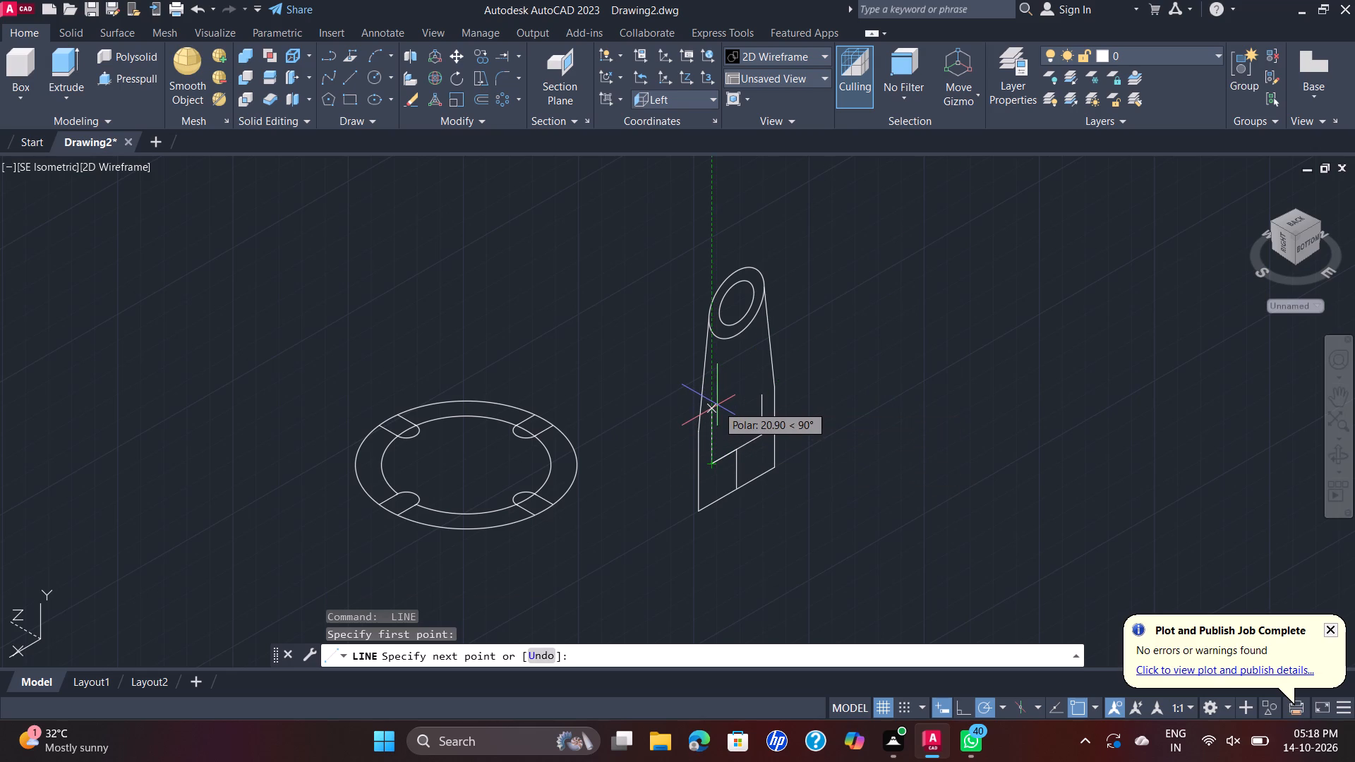
pyautogui.write('15')
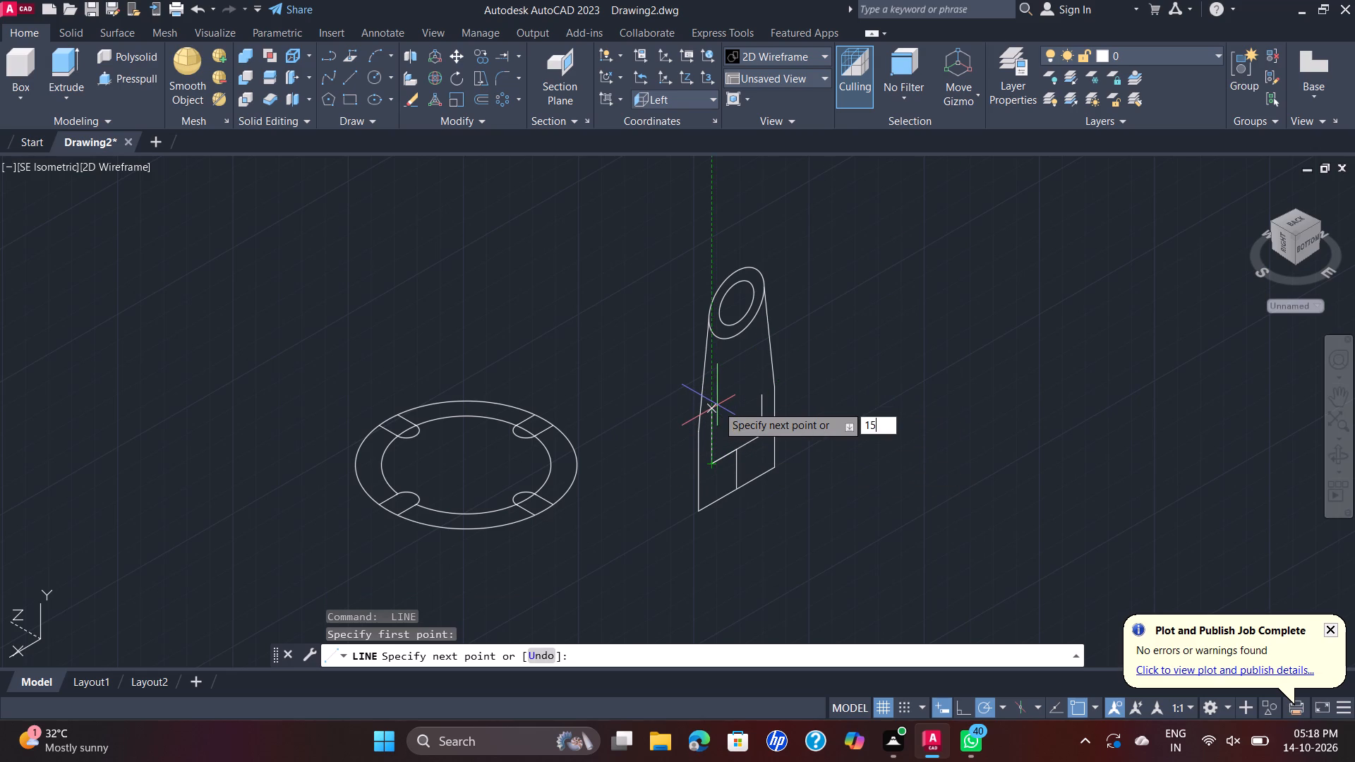
pyautogui.press('Return')
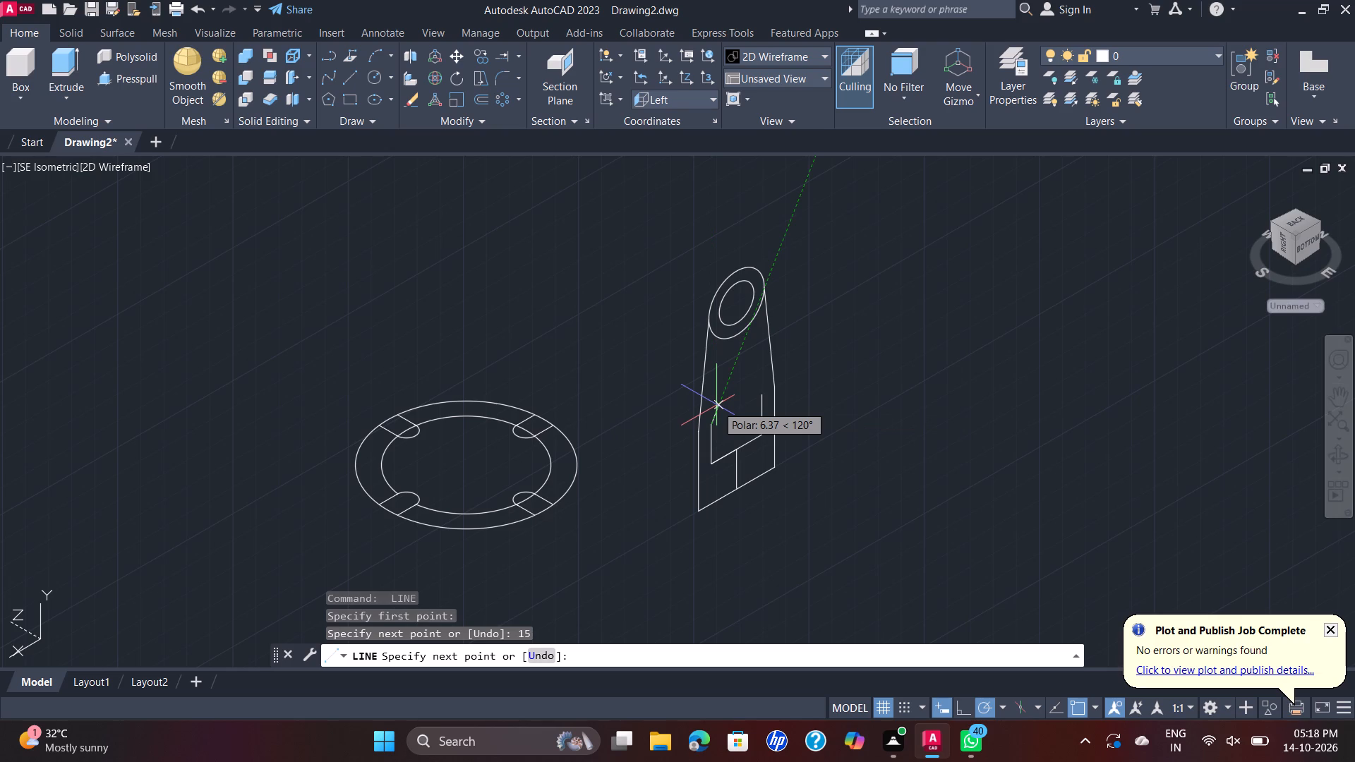
pyautogui.press('Escape')
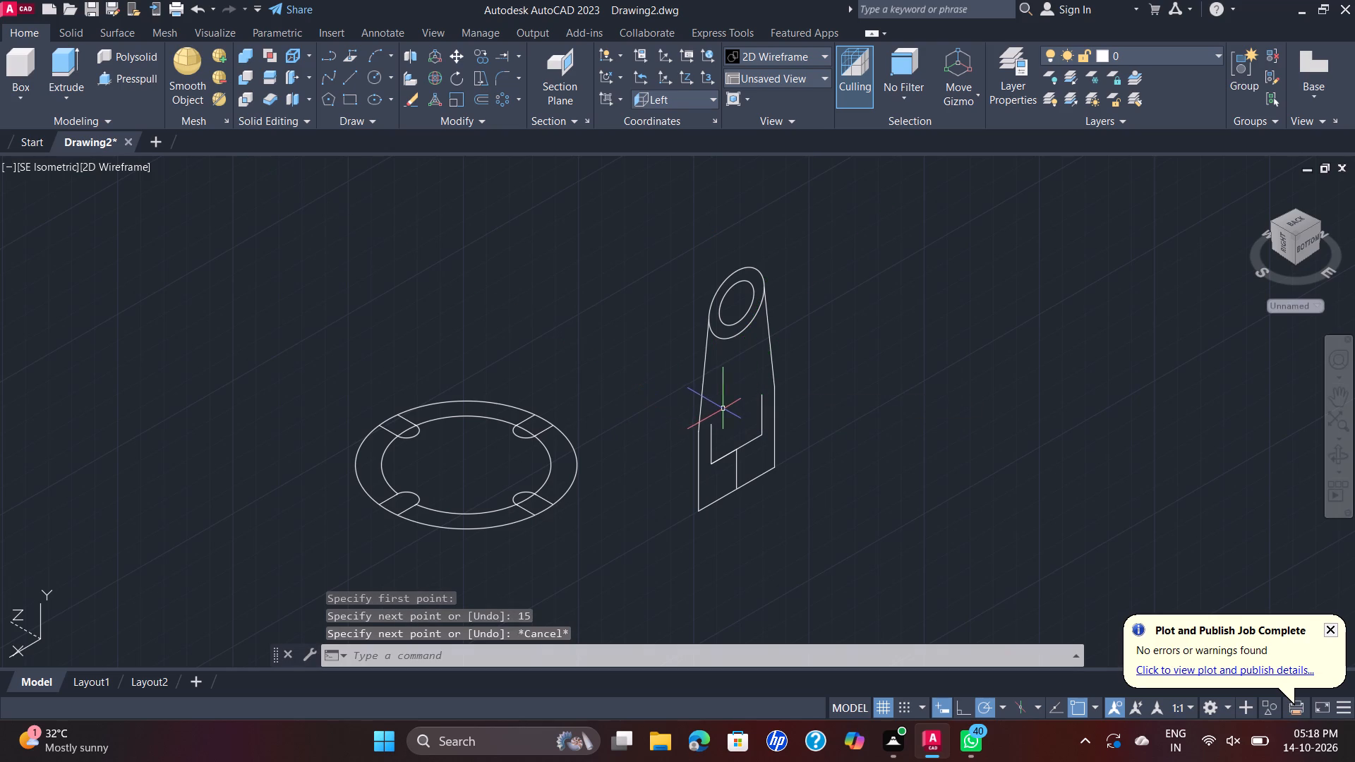
# Start a line from the midpoint of the 22-unit line inside the upright profile.
pyautogui.press('space')
pyautogui.click(733, 454)
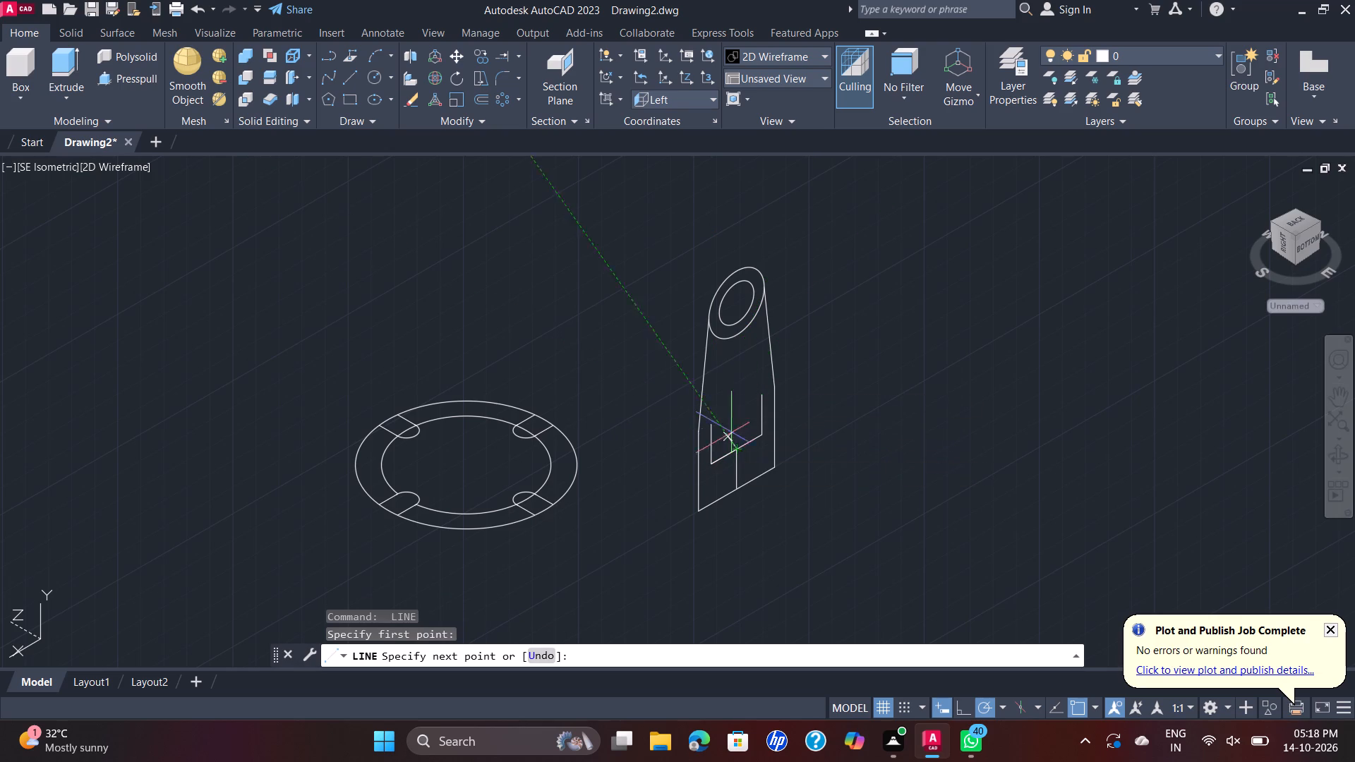
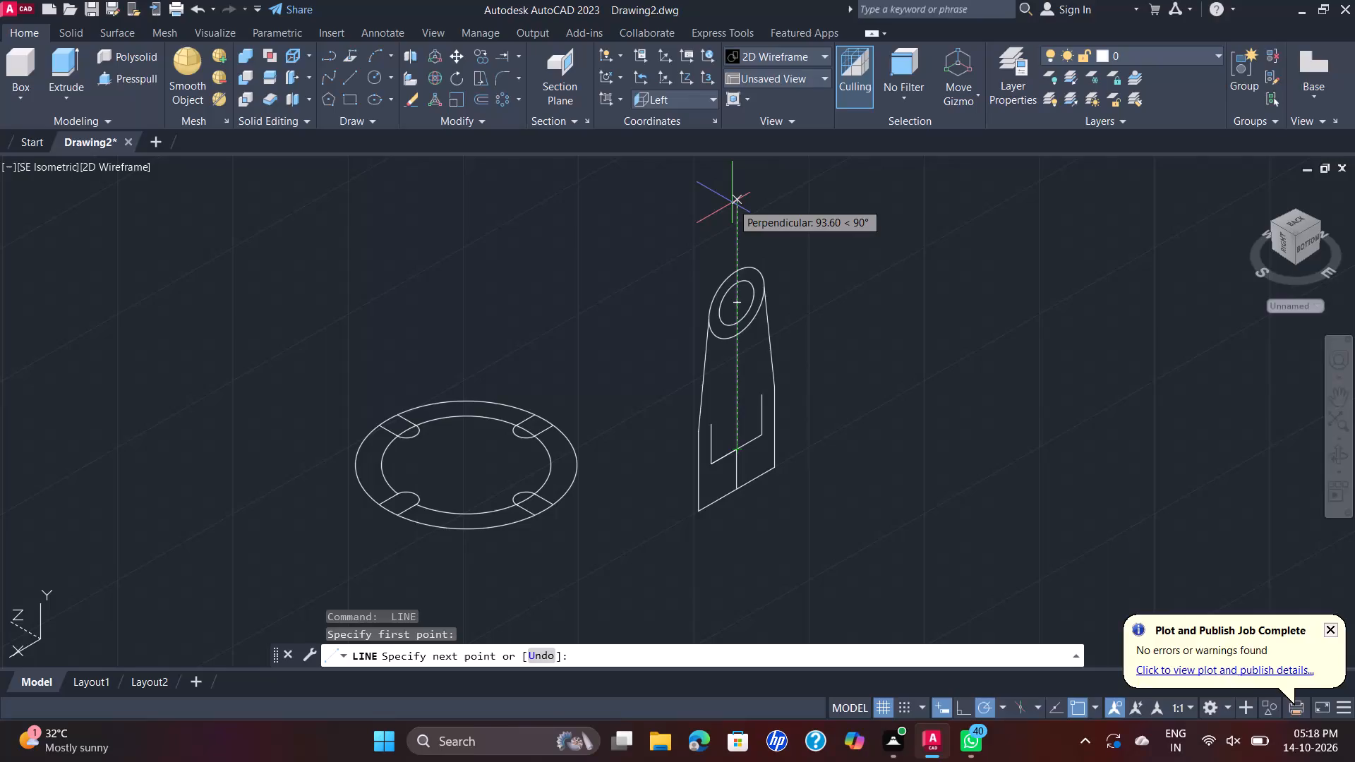
# Continue the line 35 up, 7.5 toward the far side parallel to the base, and 15 back toward the near side.
pyautogui.write('35')
pyautogui.press('Return')
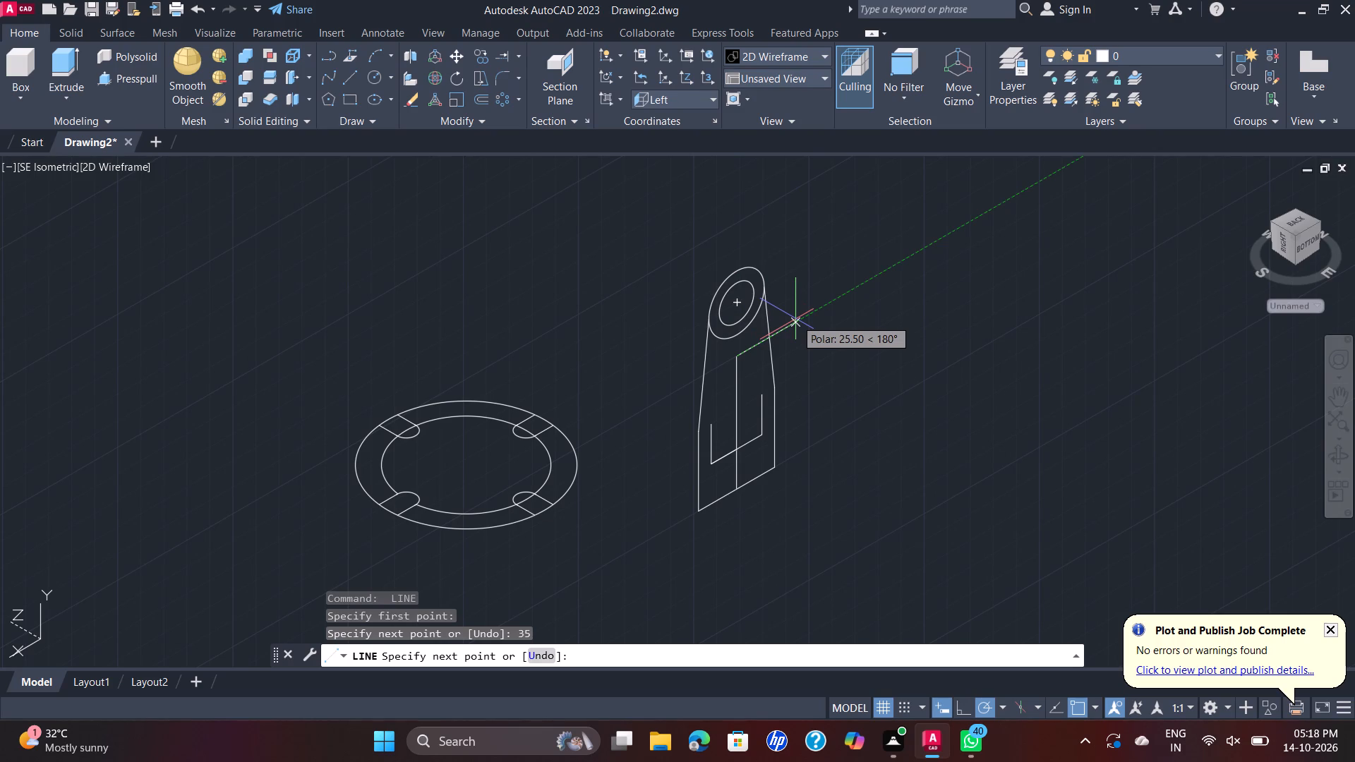
pyautogui.press('7')
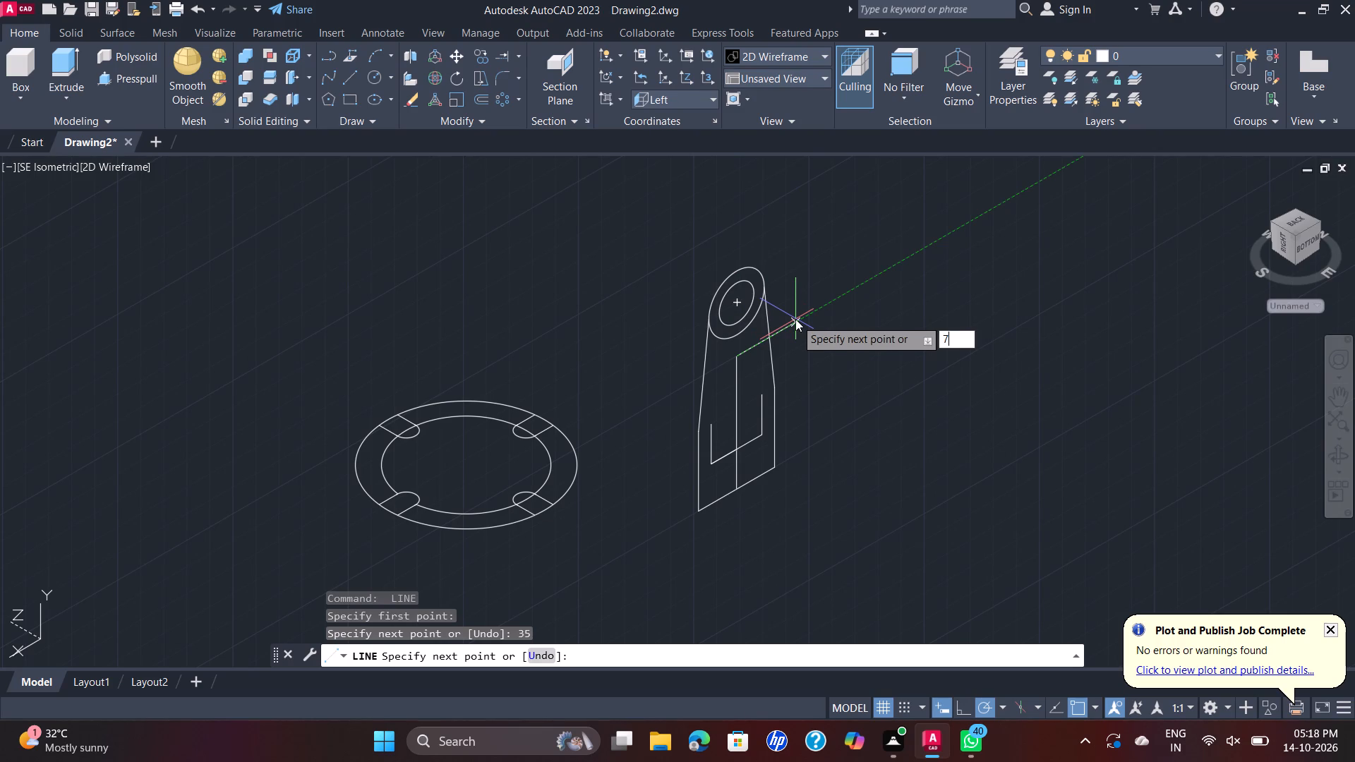
pyautogui.write('.5')
pyautogui.press('Return')
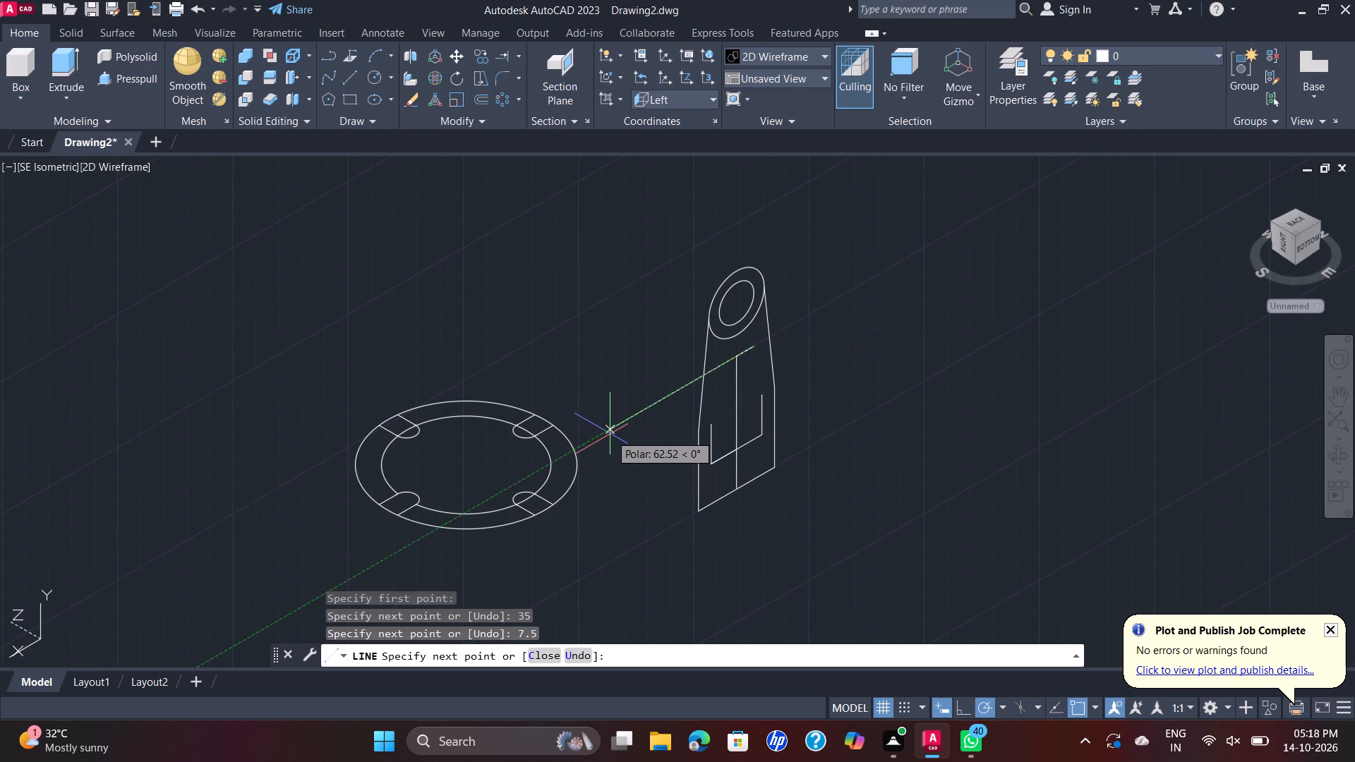
pyautogui.write('15')
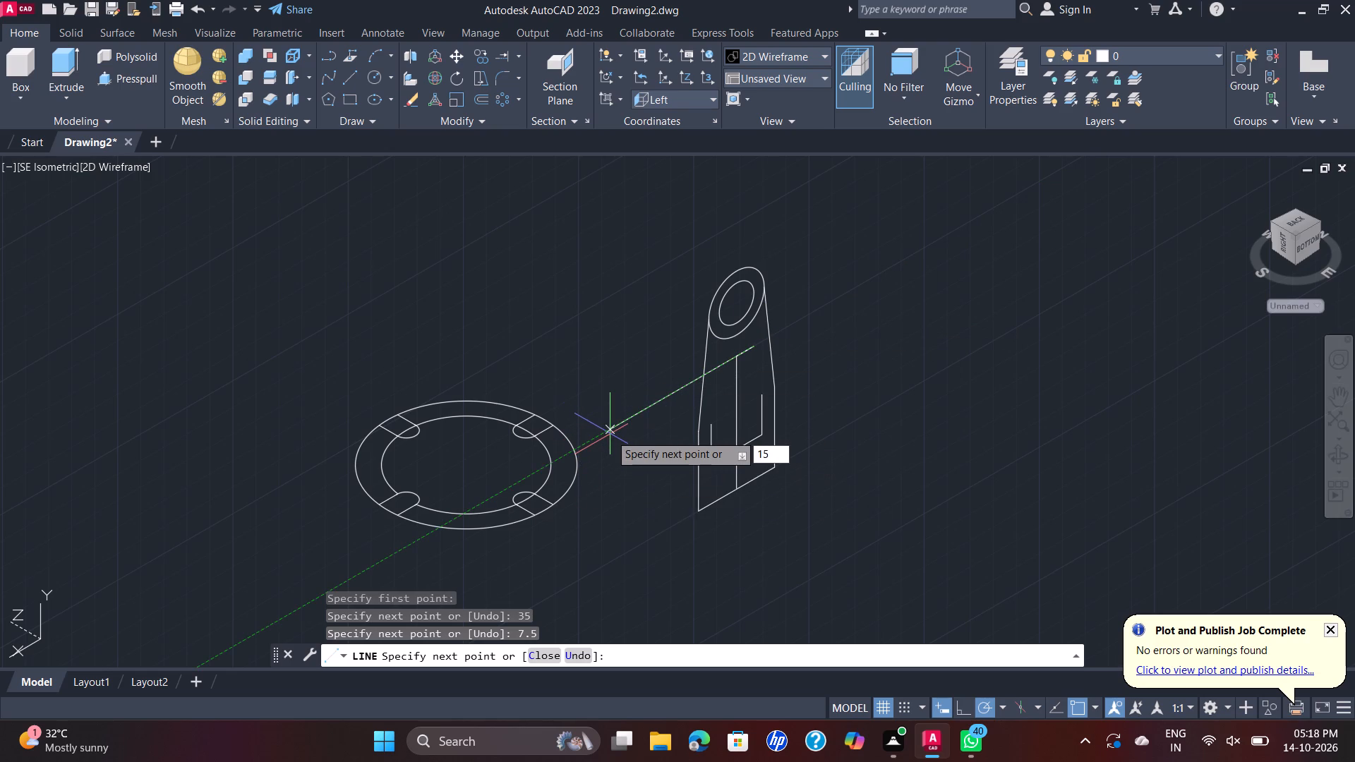
pyautogui.press('Return')
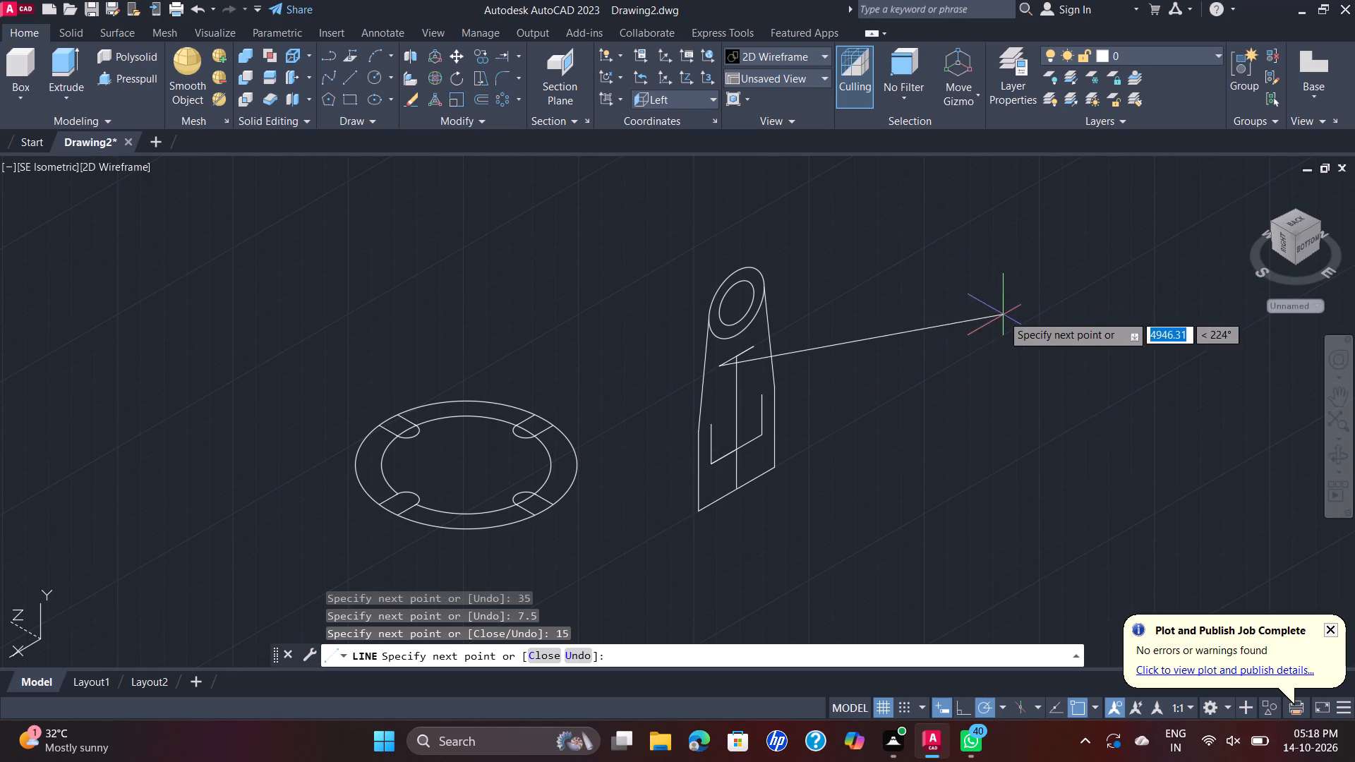
pyautogui.press('Escape')
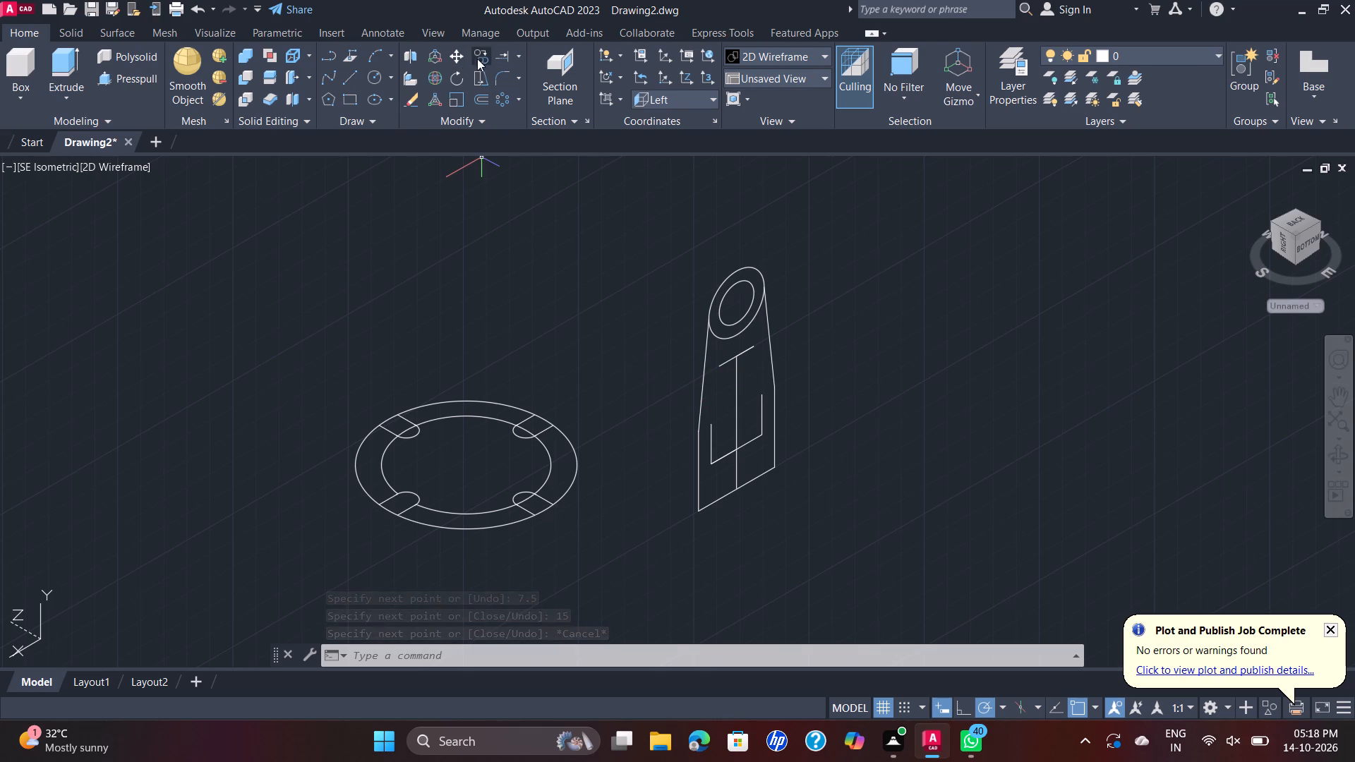
# Erase the 35-unit vertical centre line and the 15-unit centre line below it in the upright profile.
pyautogui.click(734, 381)
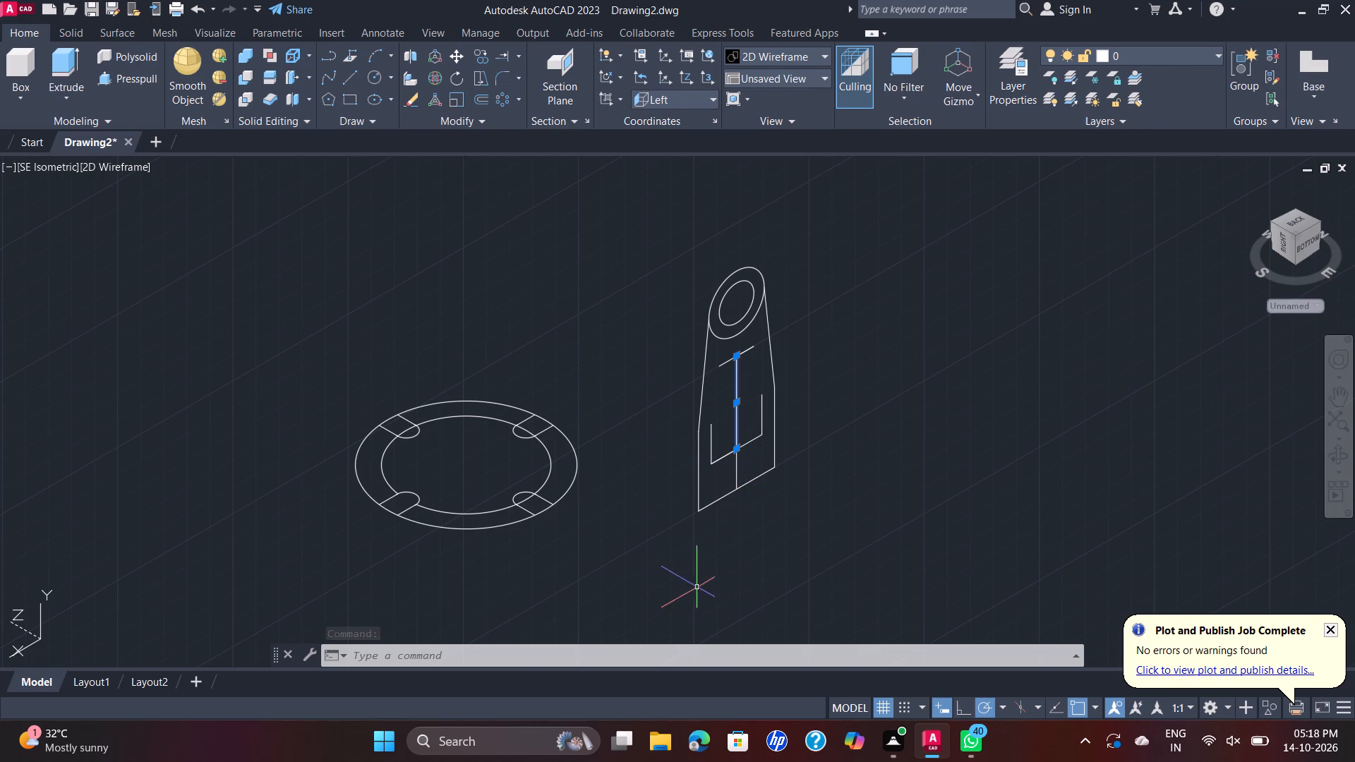
pyautogui.click(736, 469)
pyautogui.press('Delete')
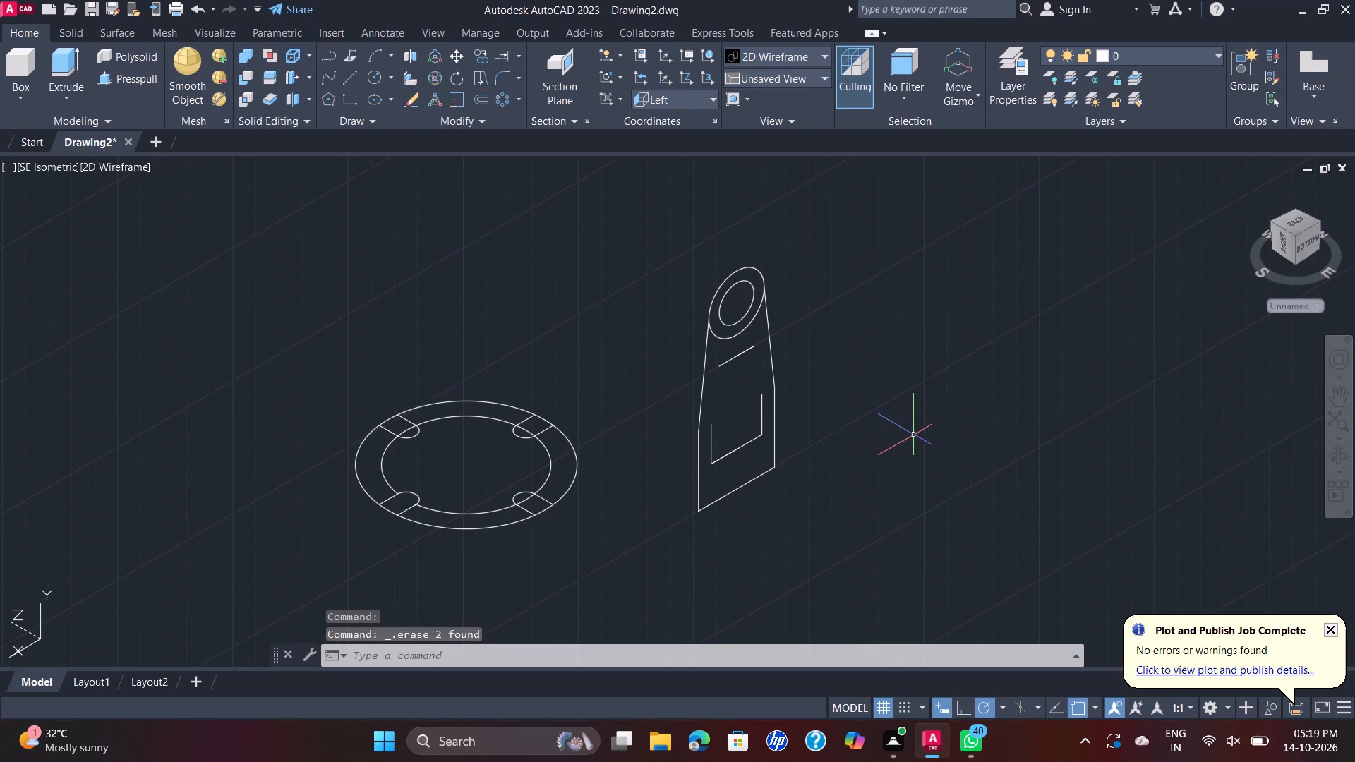
# Close the inner opening with two slanted lines from the 15-unit top line's ends to the tops of the inner verticals.
pyautogui.click(350, 84)
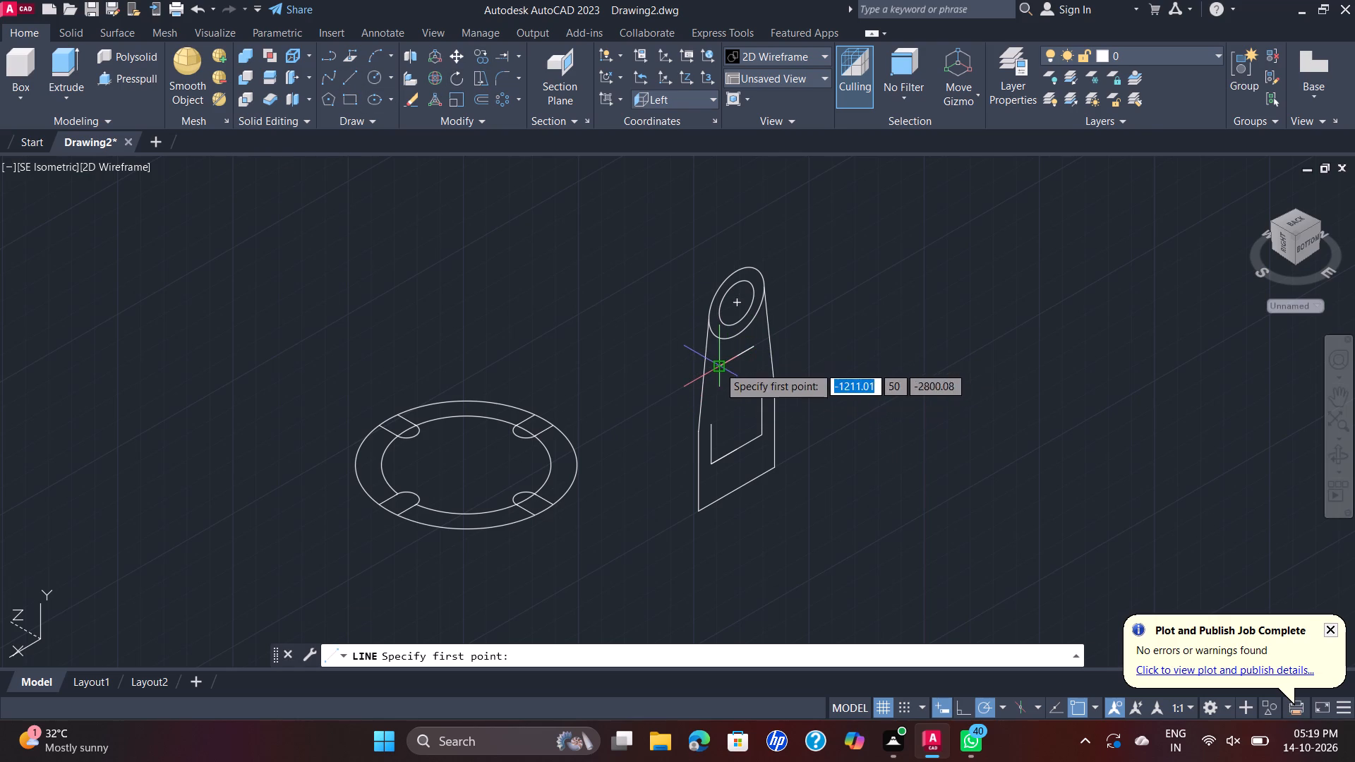
pyautogui.click(718, 366)
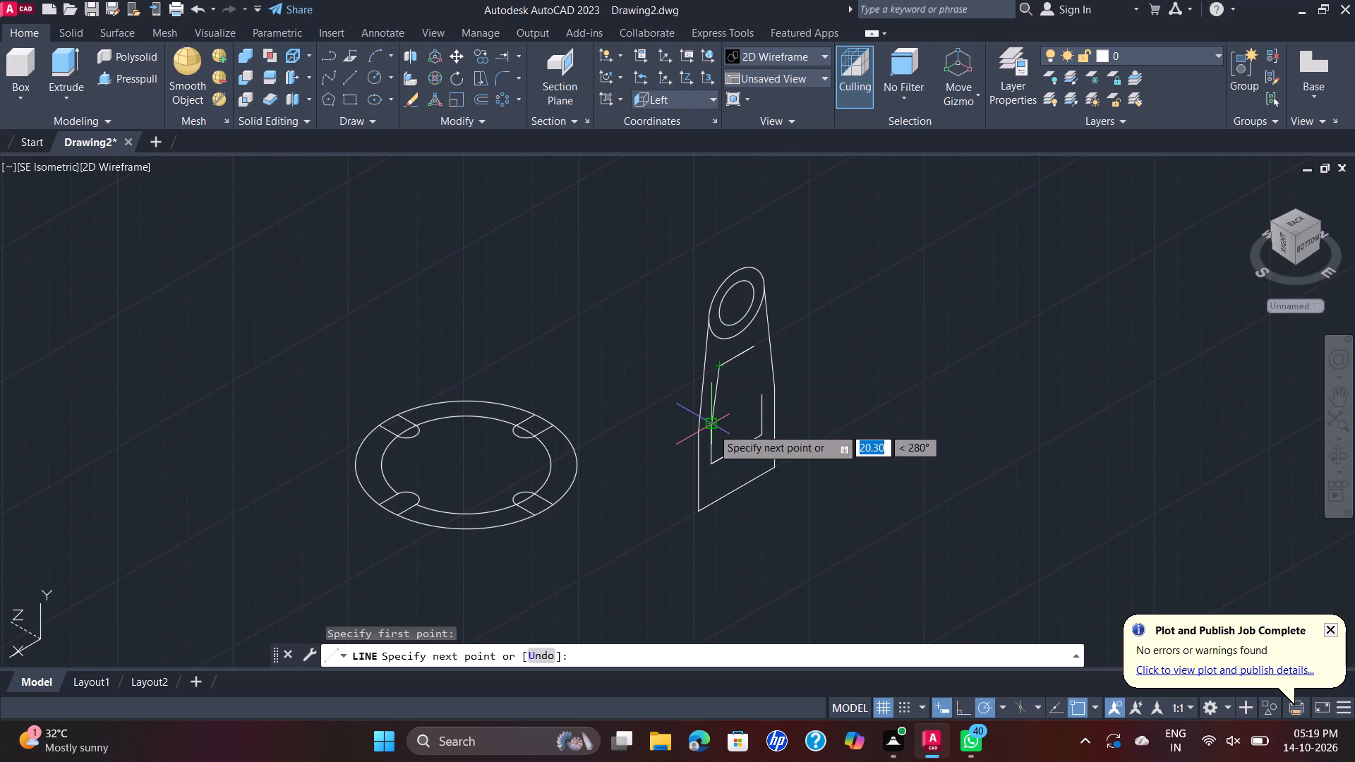
pyautogui.scroll(2, 712, 428)
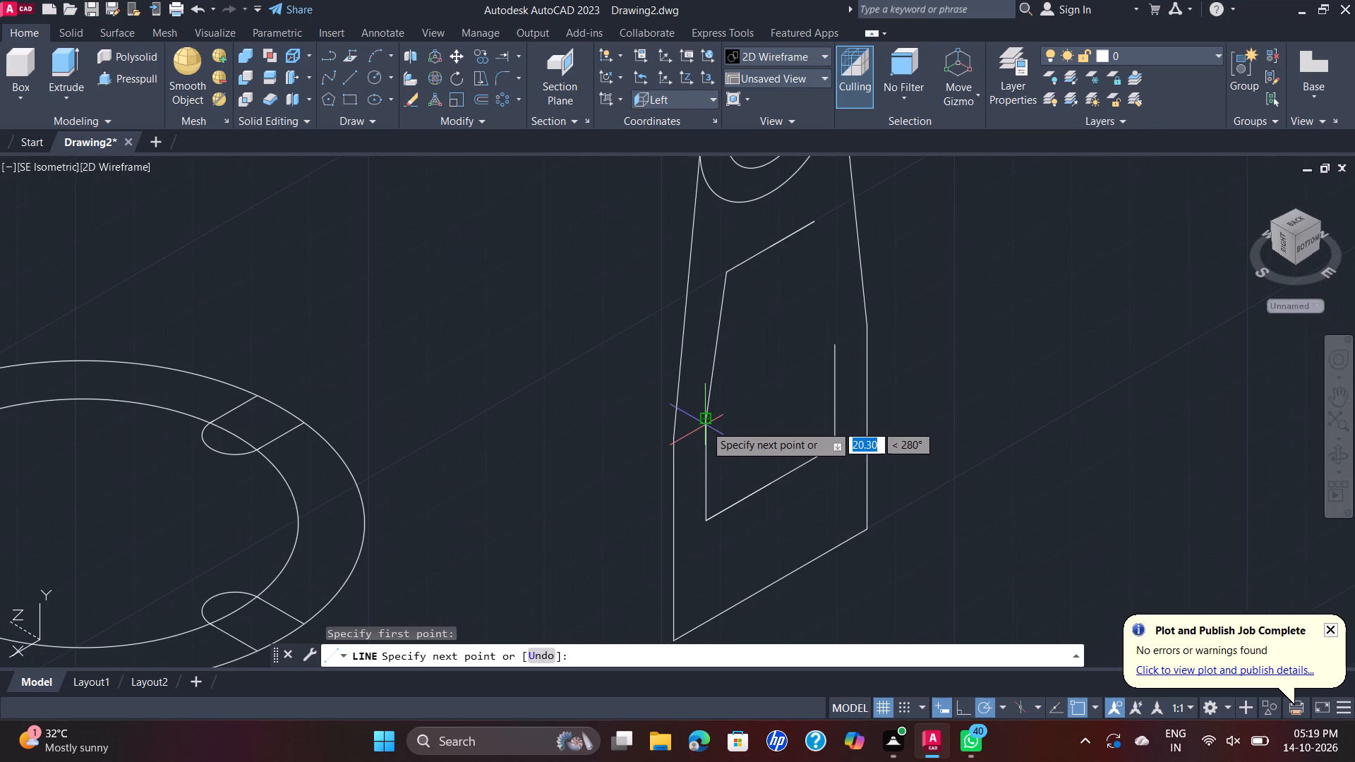
pyautogui.click(704, 423)
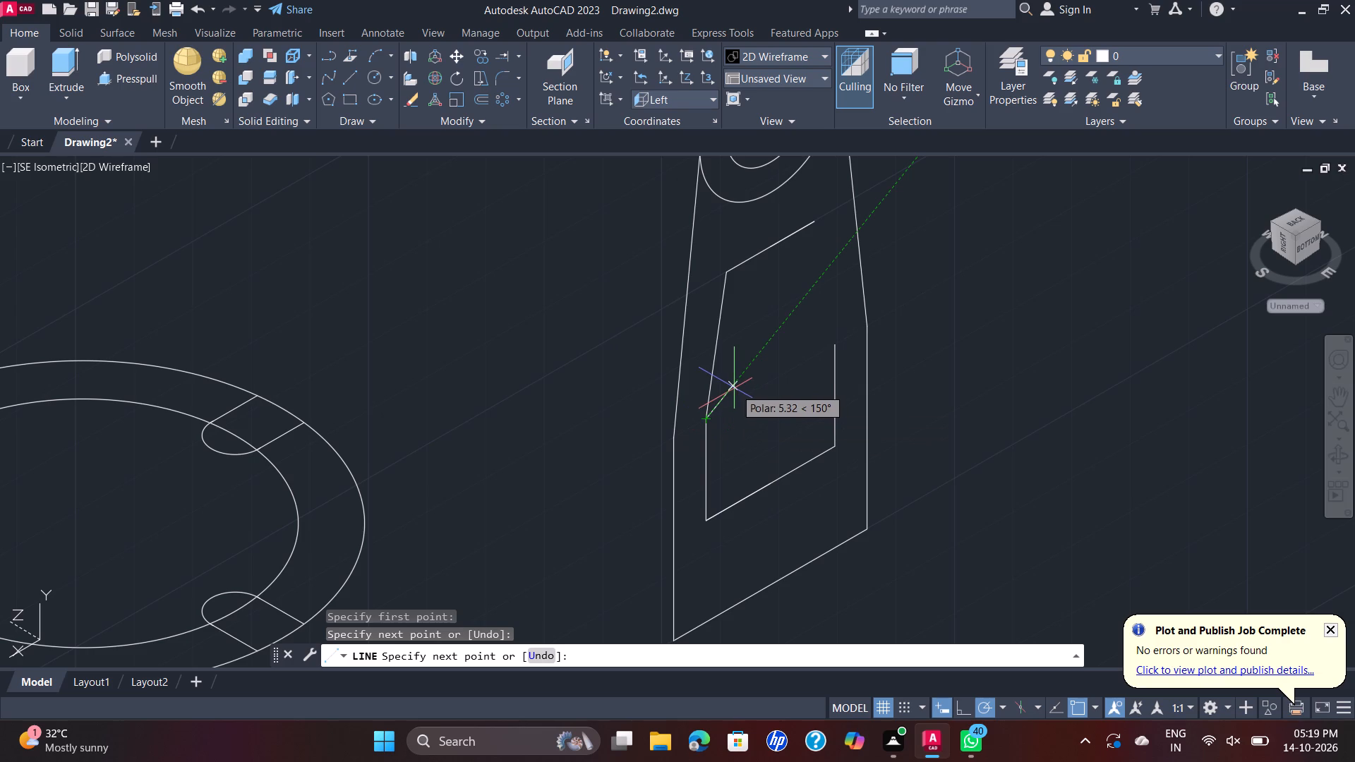
pyautogui.press('Escape')
pyautogui.press('space')
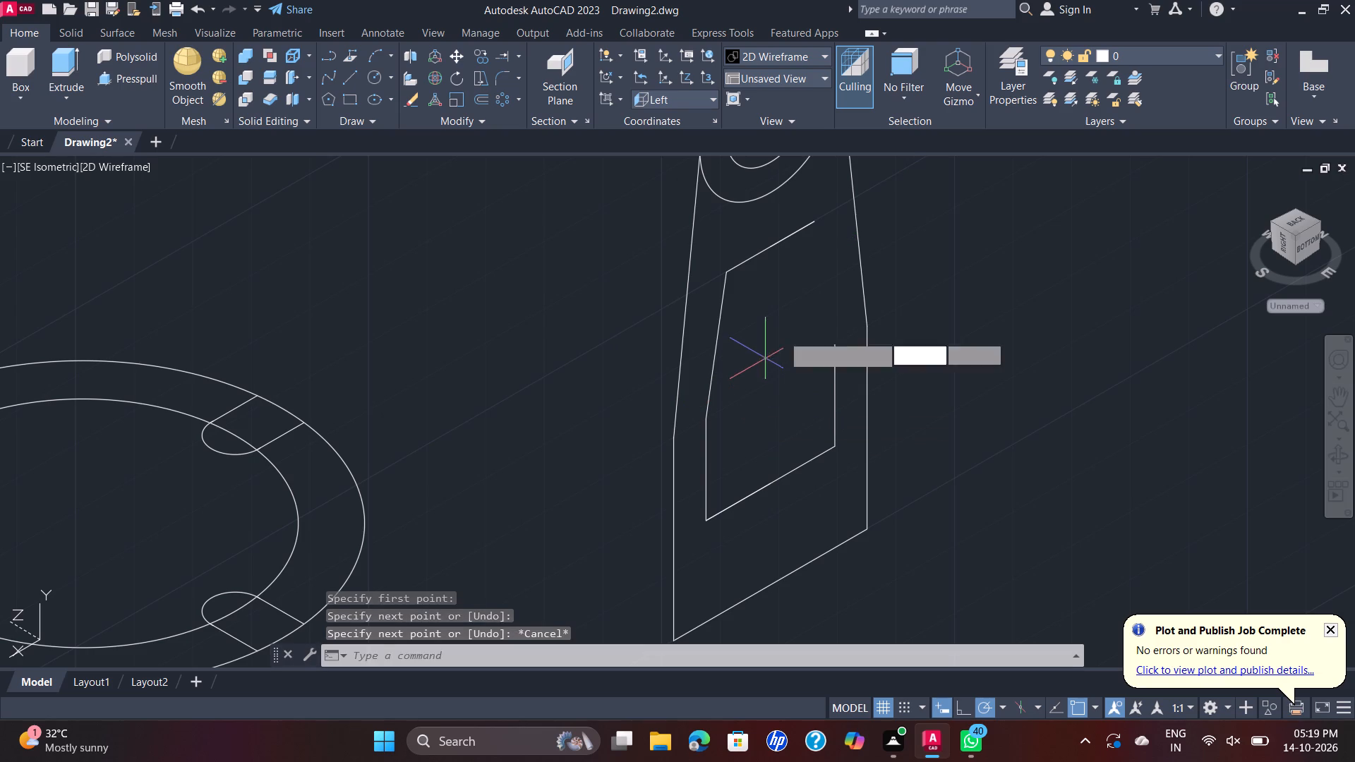
pyautogui.click(810, 225)
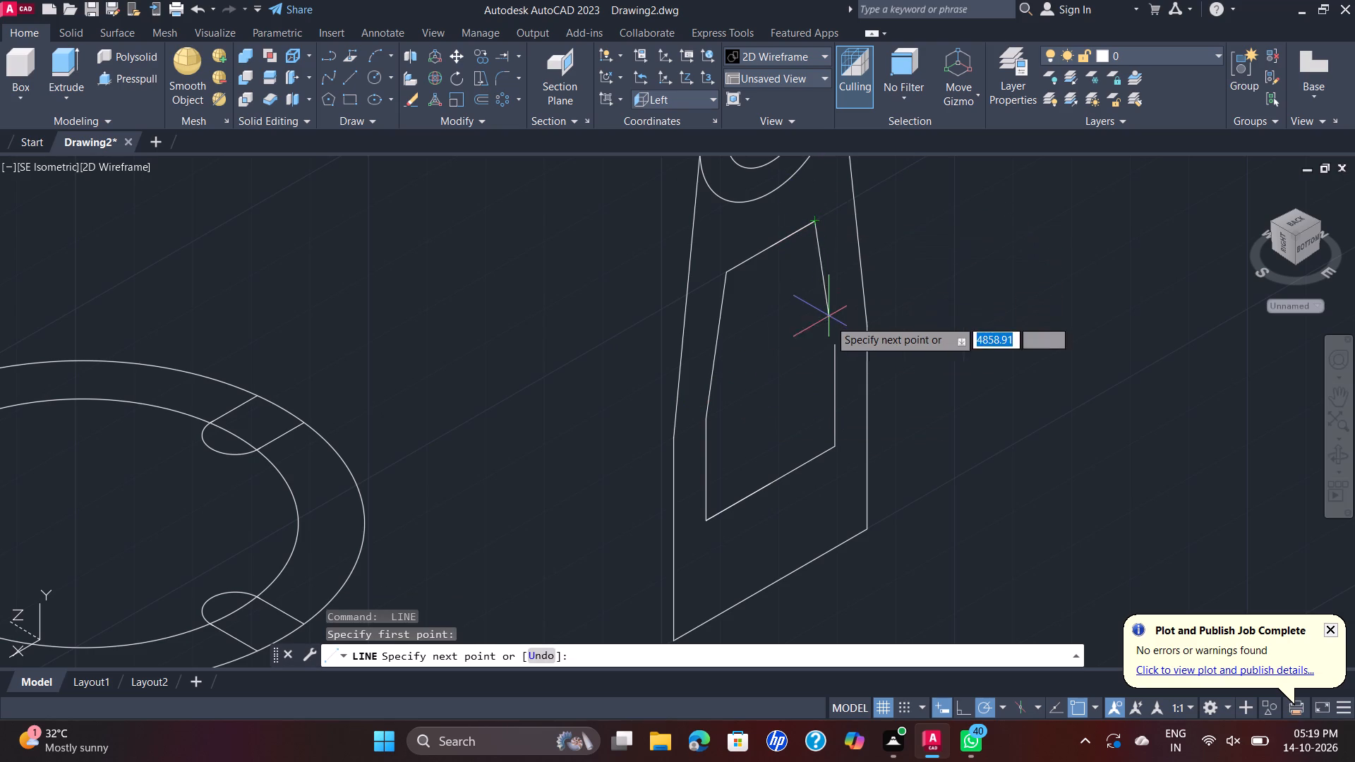
pyautogui.click(833, 344)
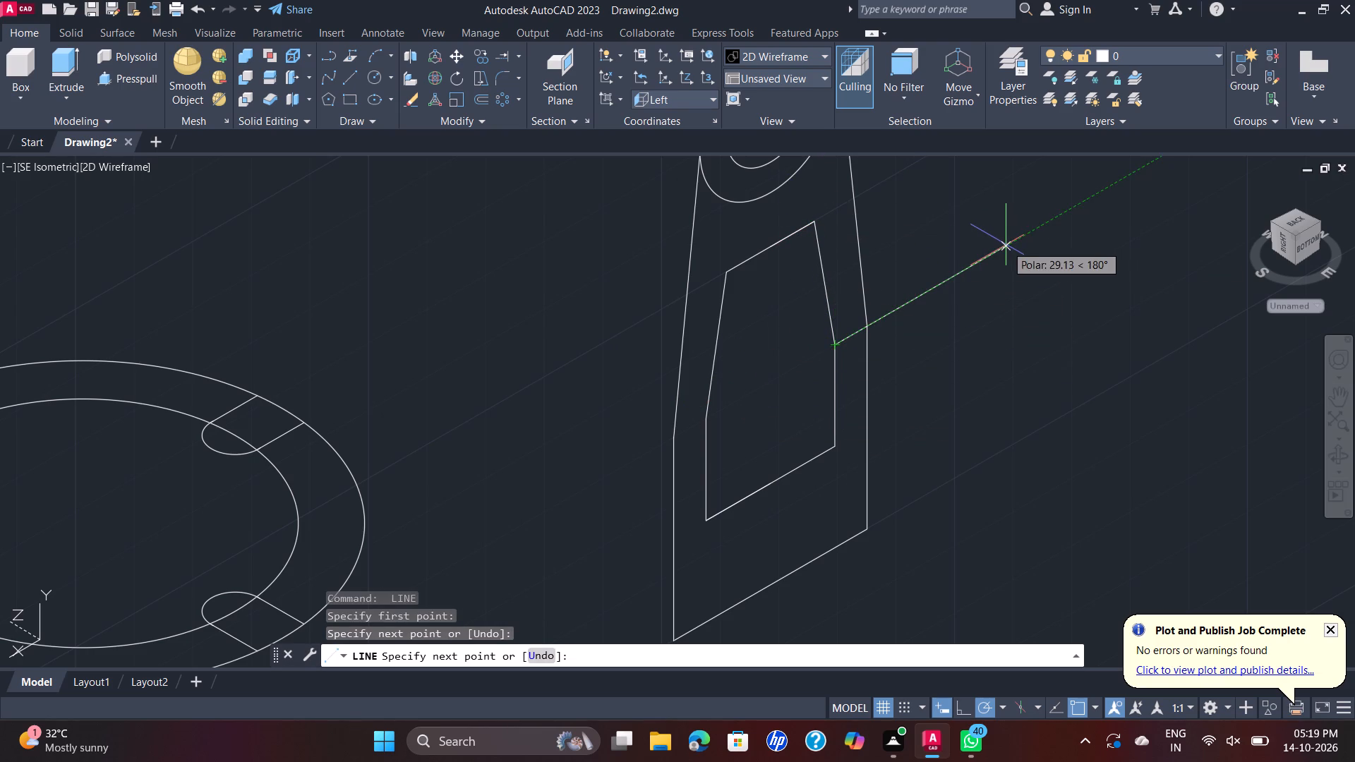
pyautogui.press('Escape')
# Join the upright profile's outer outline lines and inner opening lines, with both circles included in the selection.
pyautogui.scroll(-2, 1005, 246)
pyautogui.moveTo(991, 257); pyautogui.dragTo(987, 275, button='middle')
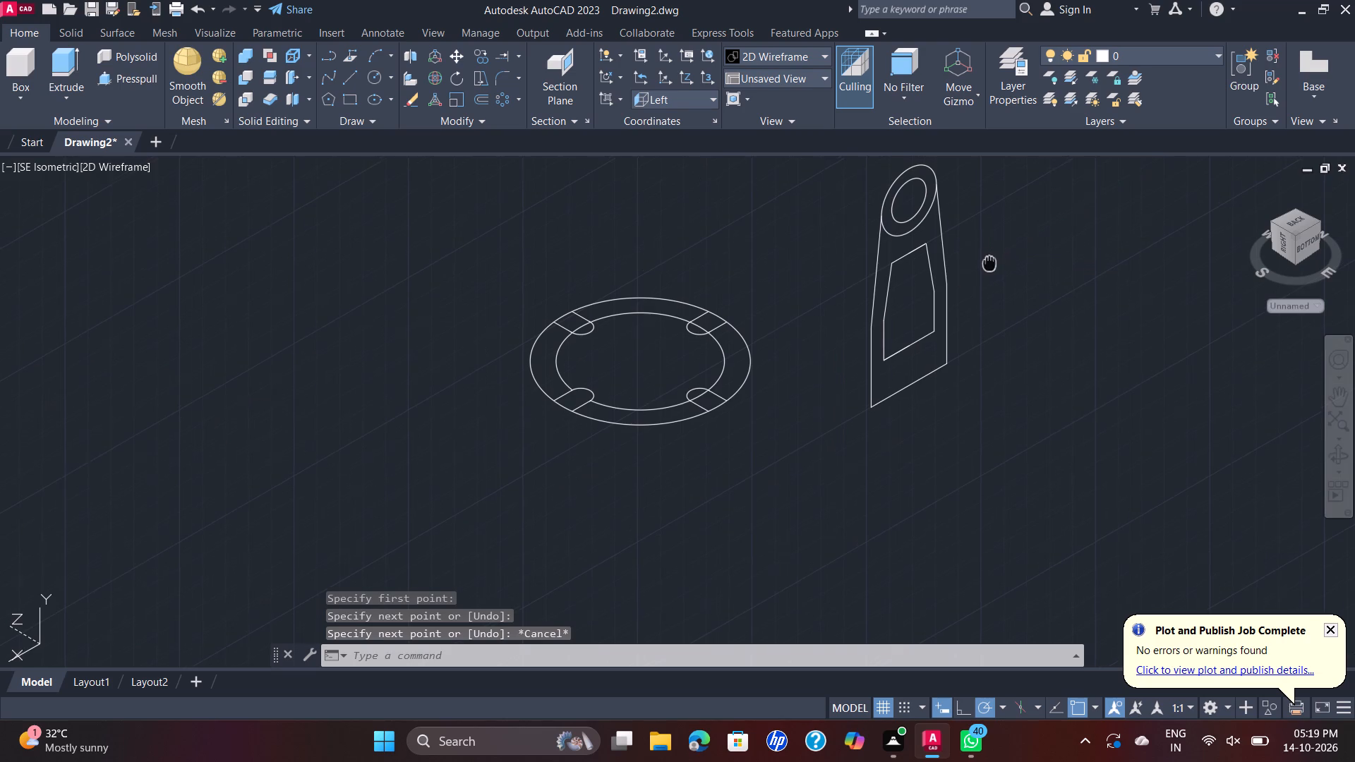
pyautogui.moveTo(987, 275); pyautogui.dragTo(981, 315, button='middle')
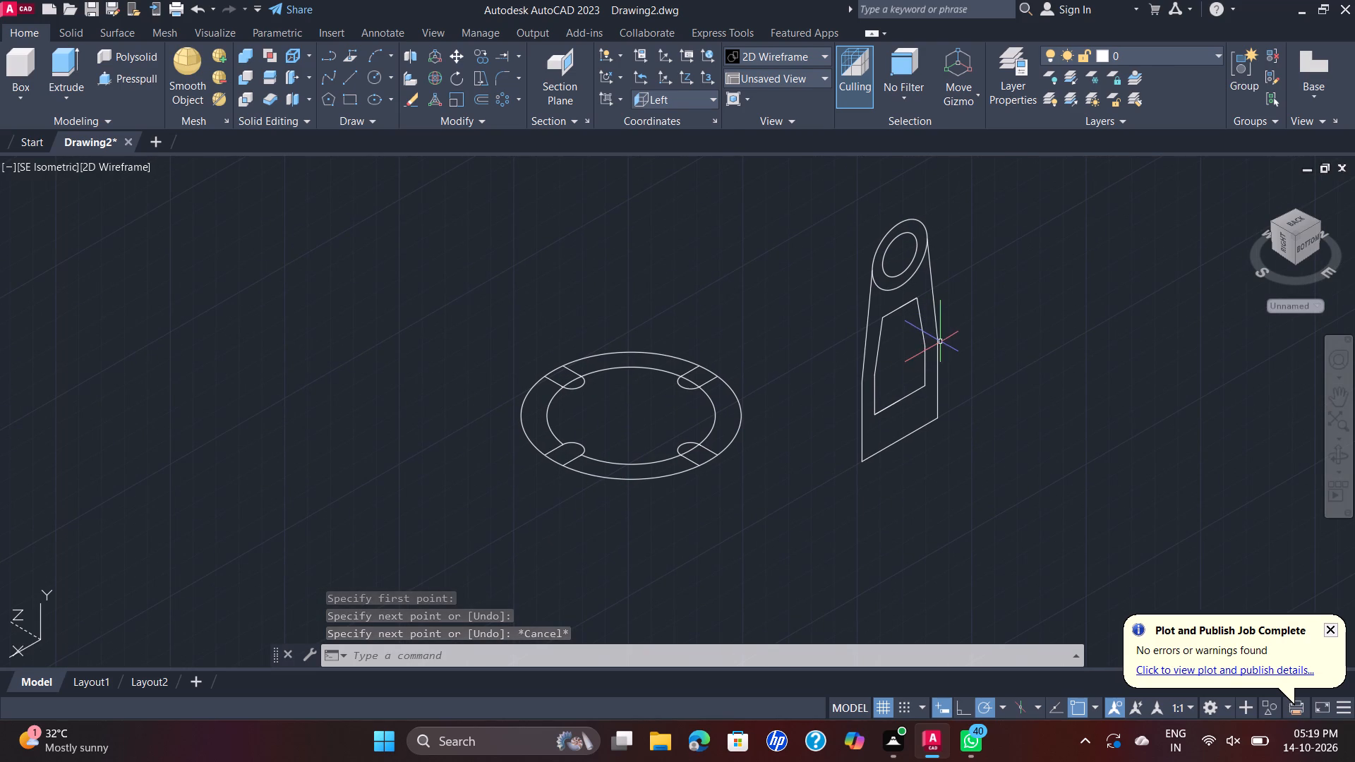
pyautogui.click(937, 354)
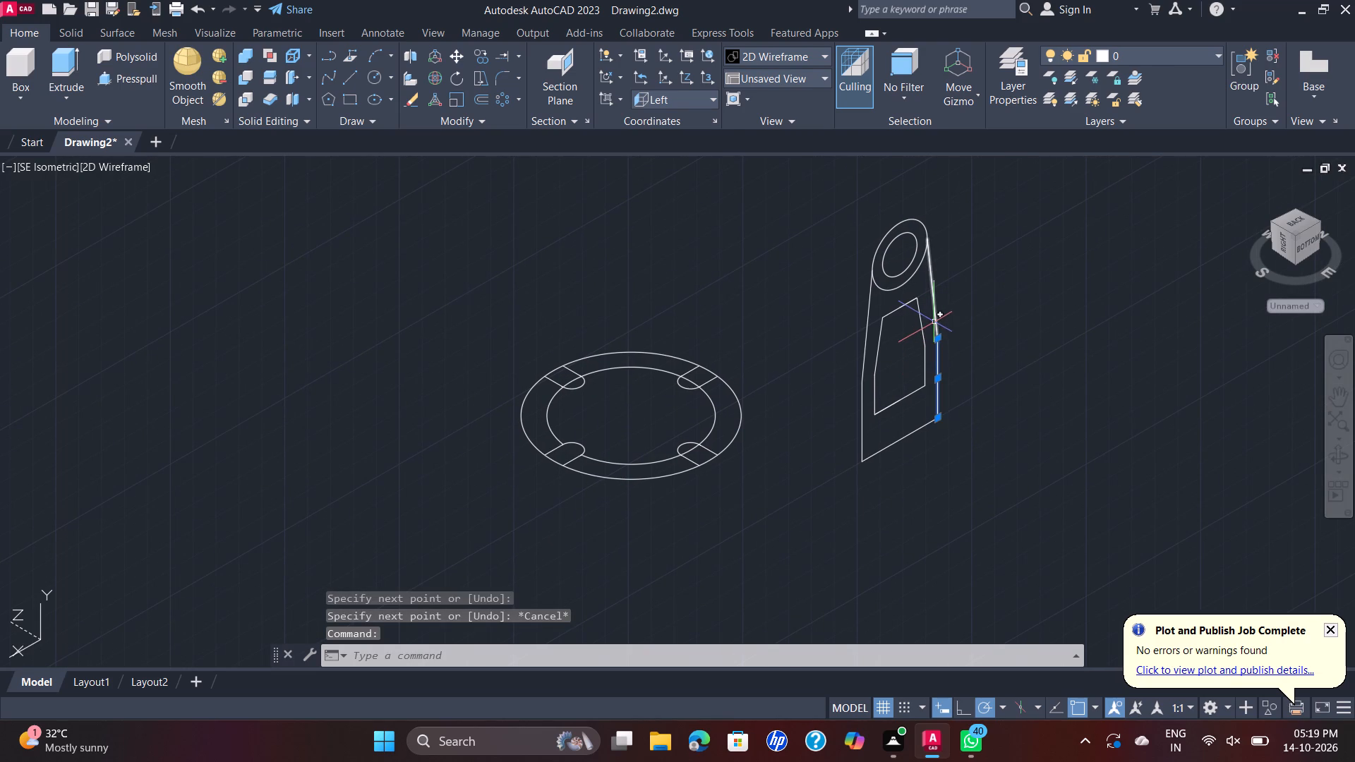
pyautogui.click(934, 320)
pyautogui.click(869, 315)
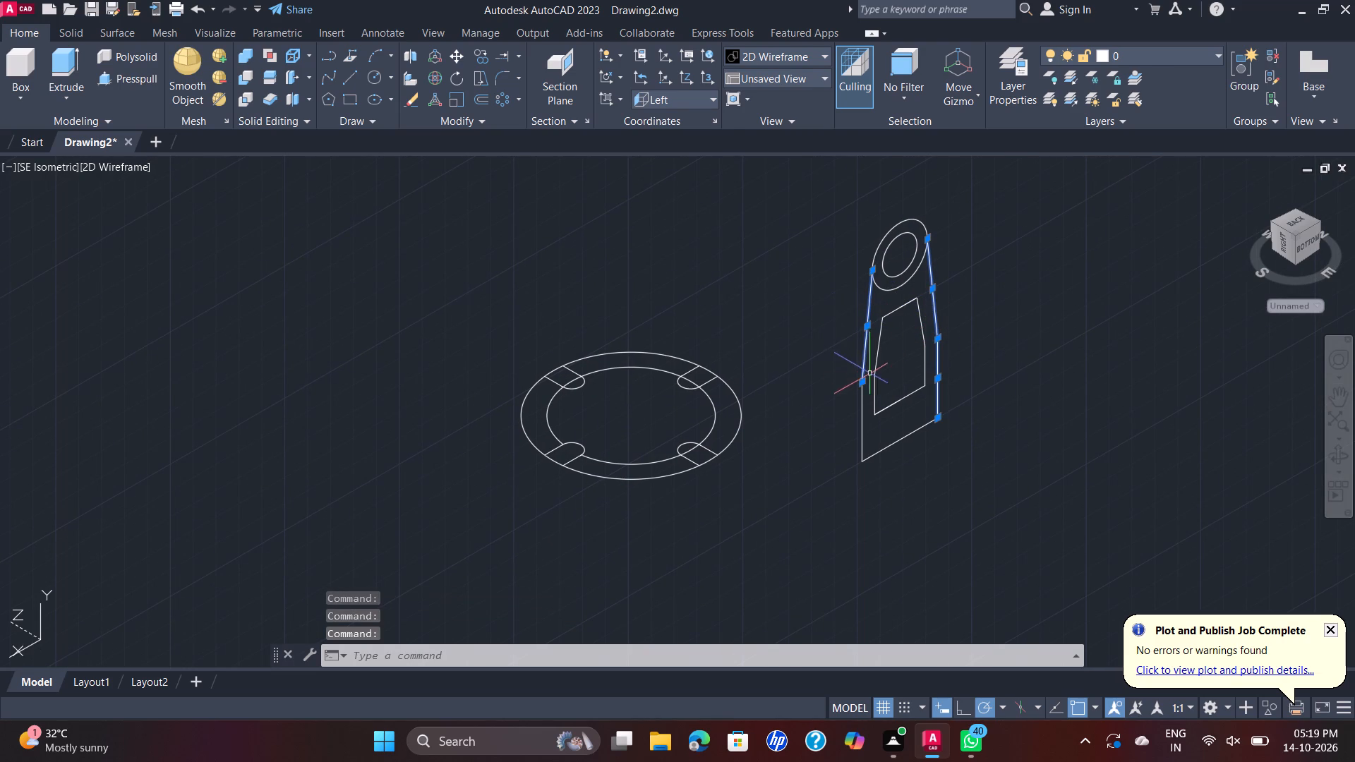
pyautogui.click(862, 407)
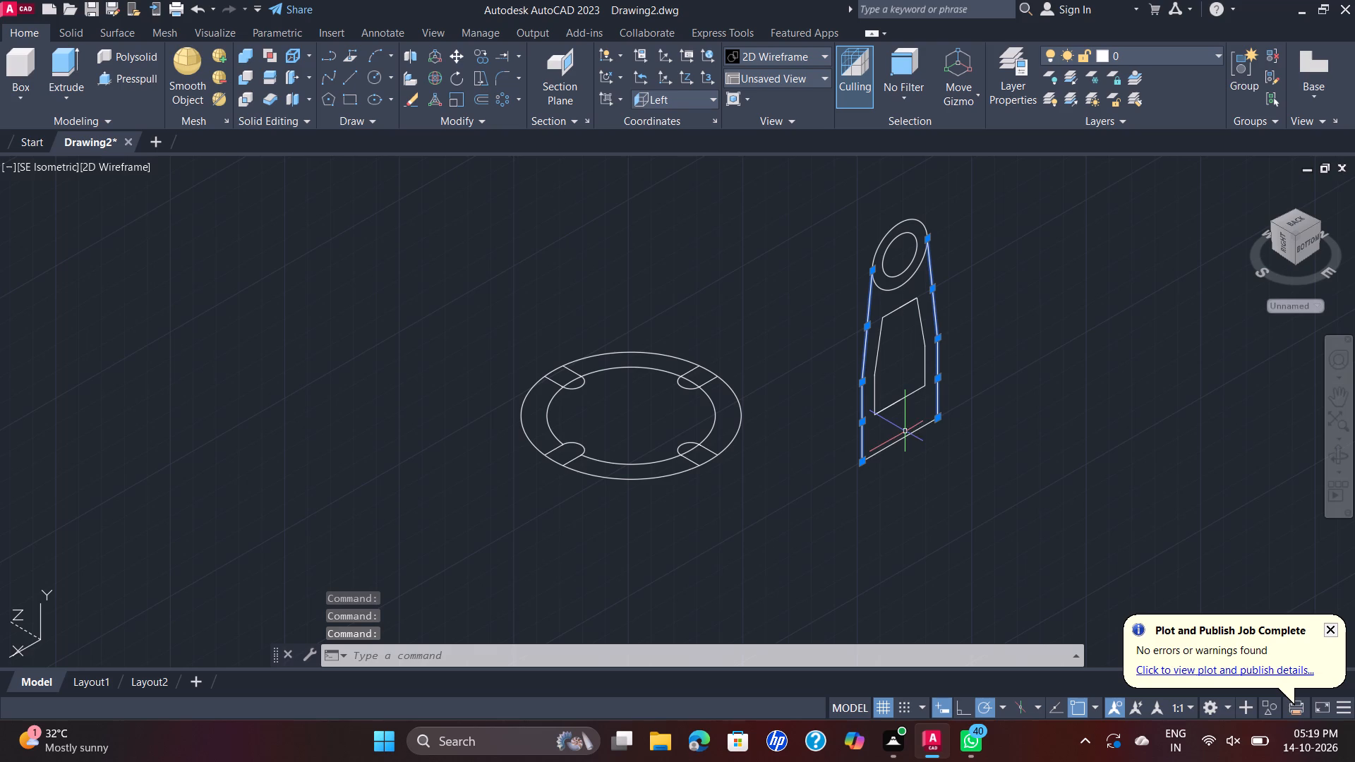
pyautogui.click(908, 433)
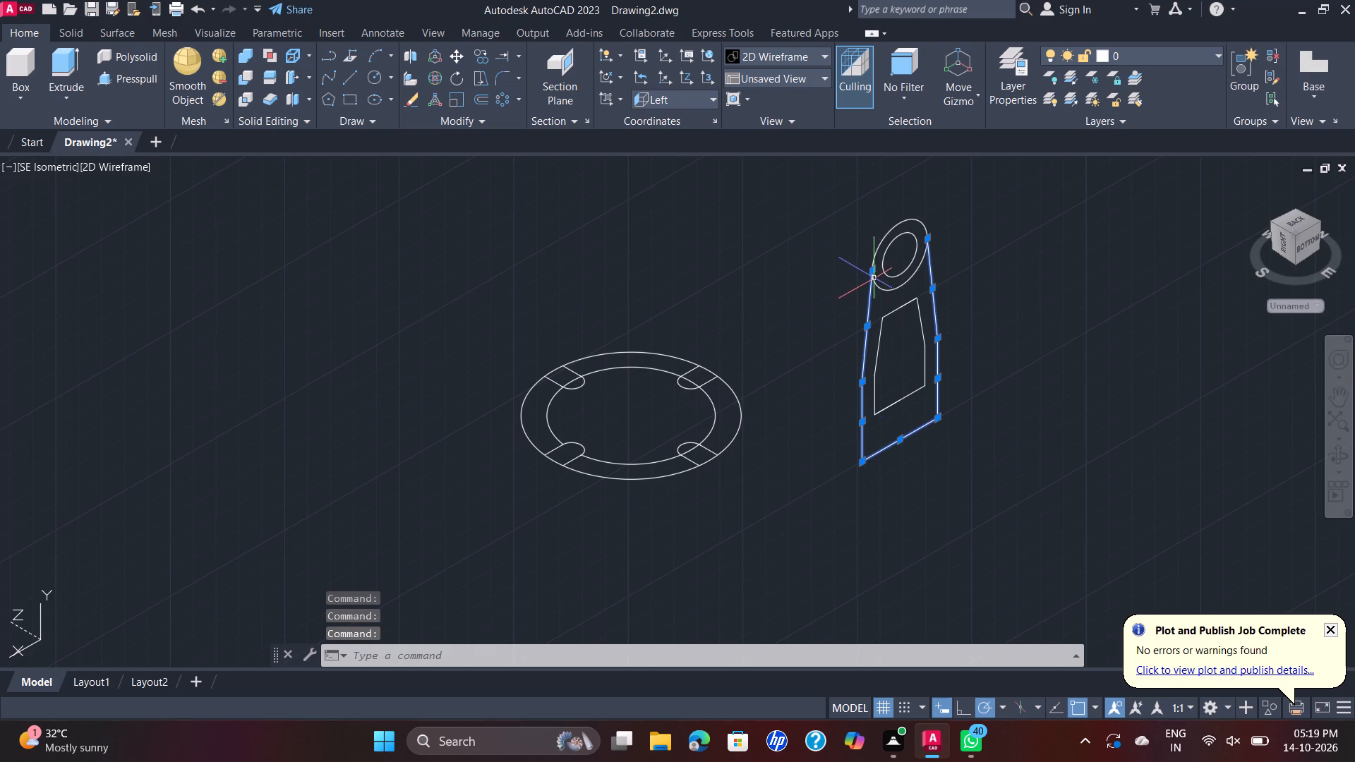
pyautogui.click(879, 287)
pyautogui.click(884, 273)
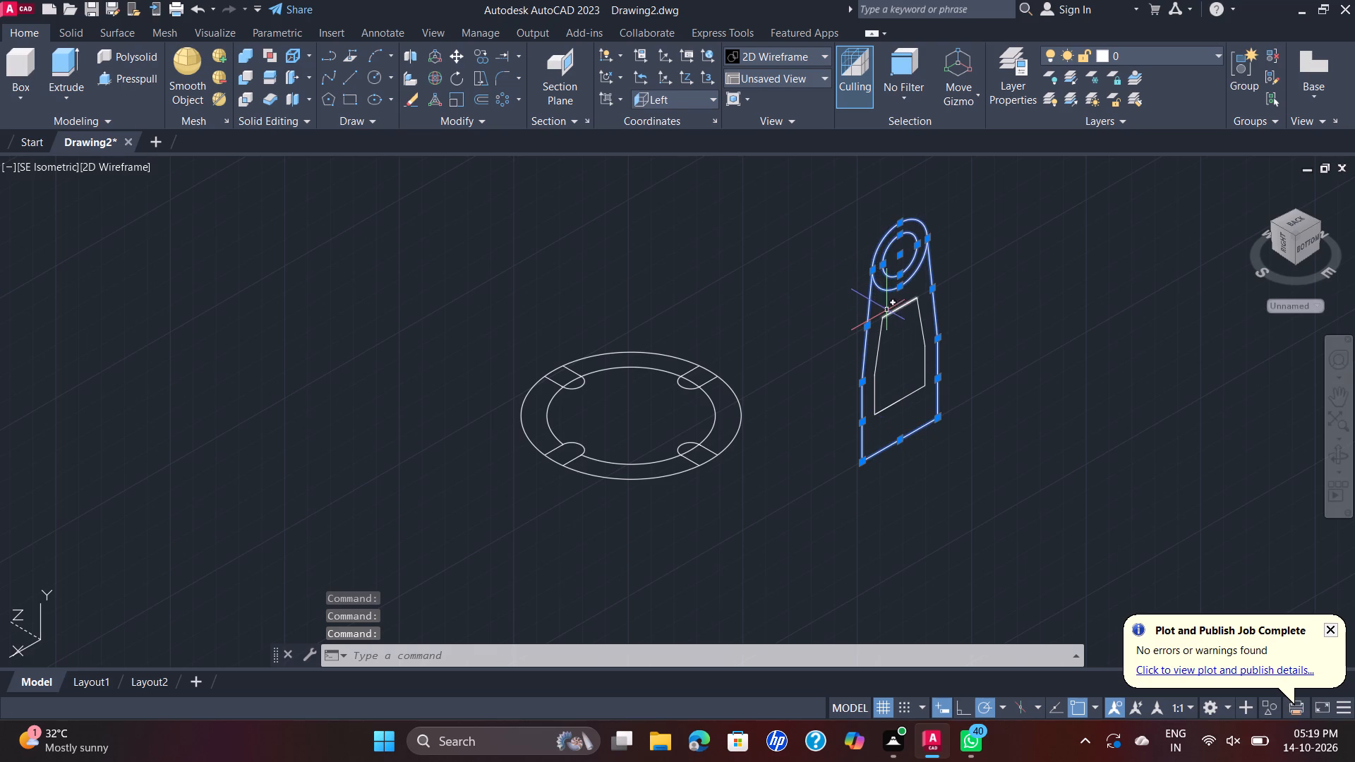
pyautogui.click(888, 314)
pyautogui.click(881, 332)
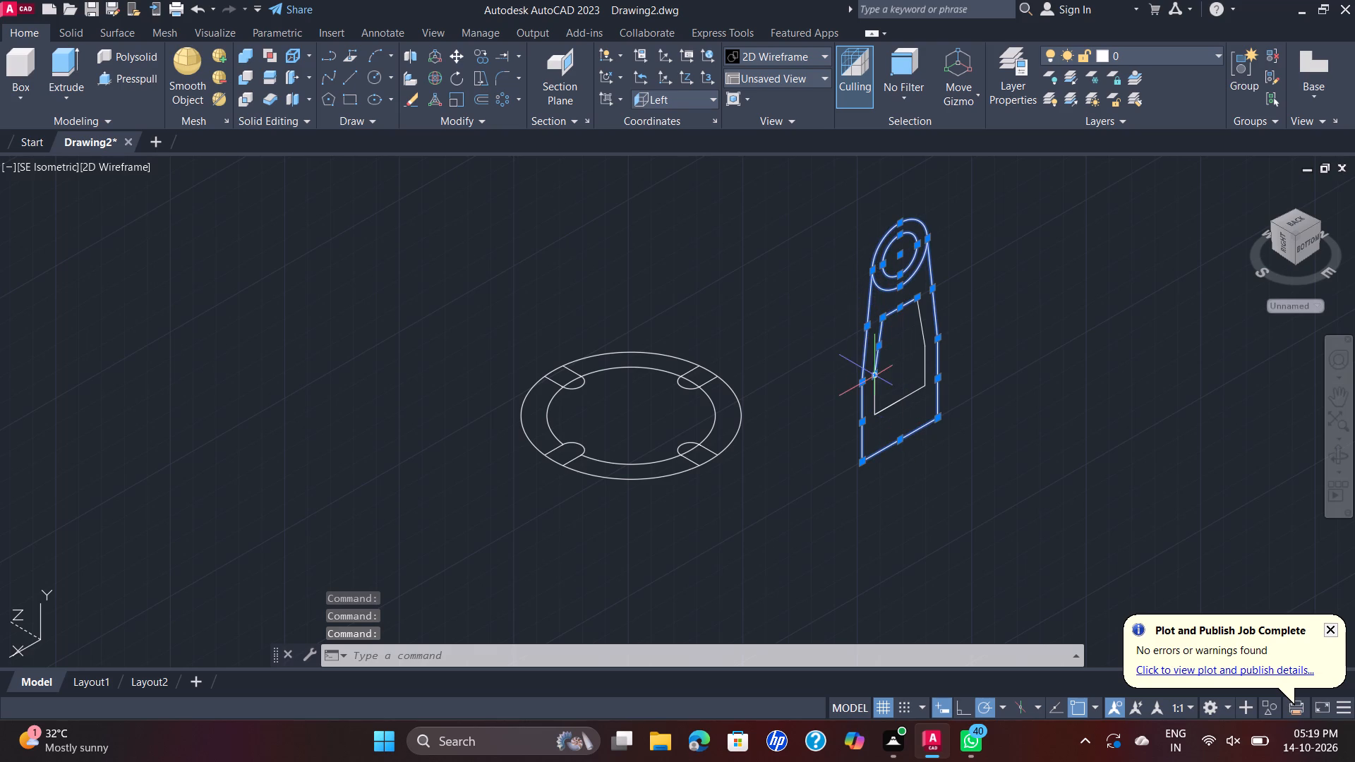
pyautogui.click(875, 385)
pyautogui.click(904, 395)
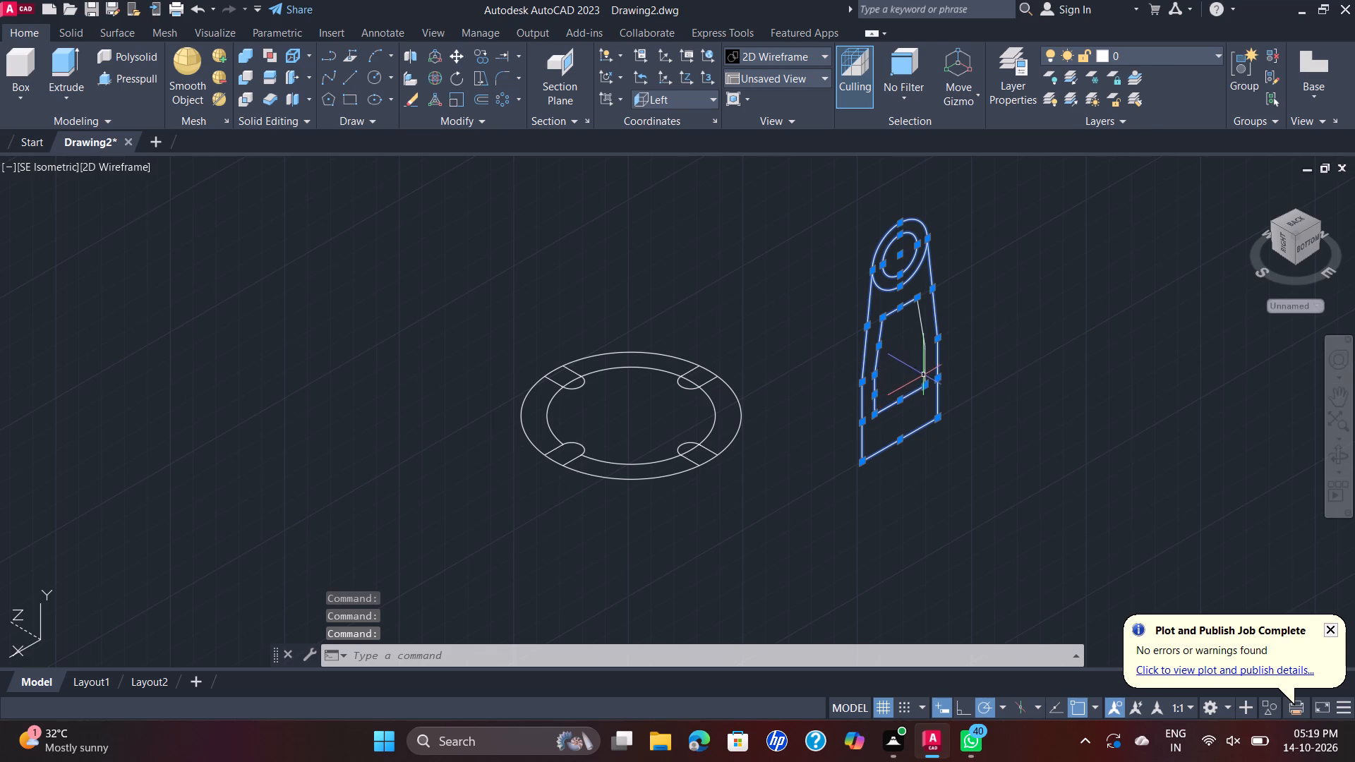
pyautogui.click(925, 373)
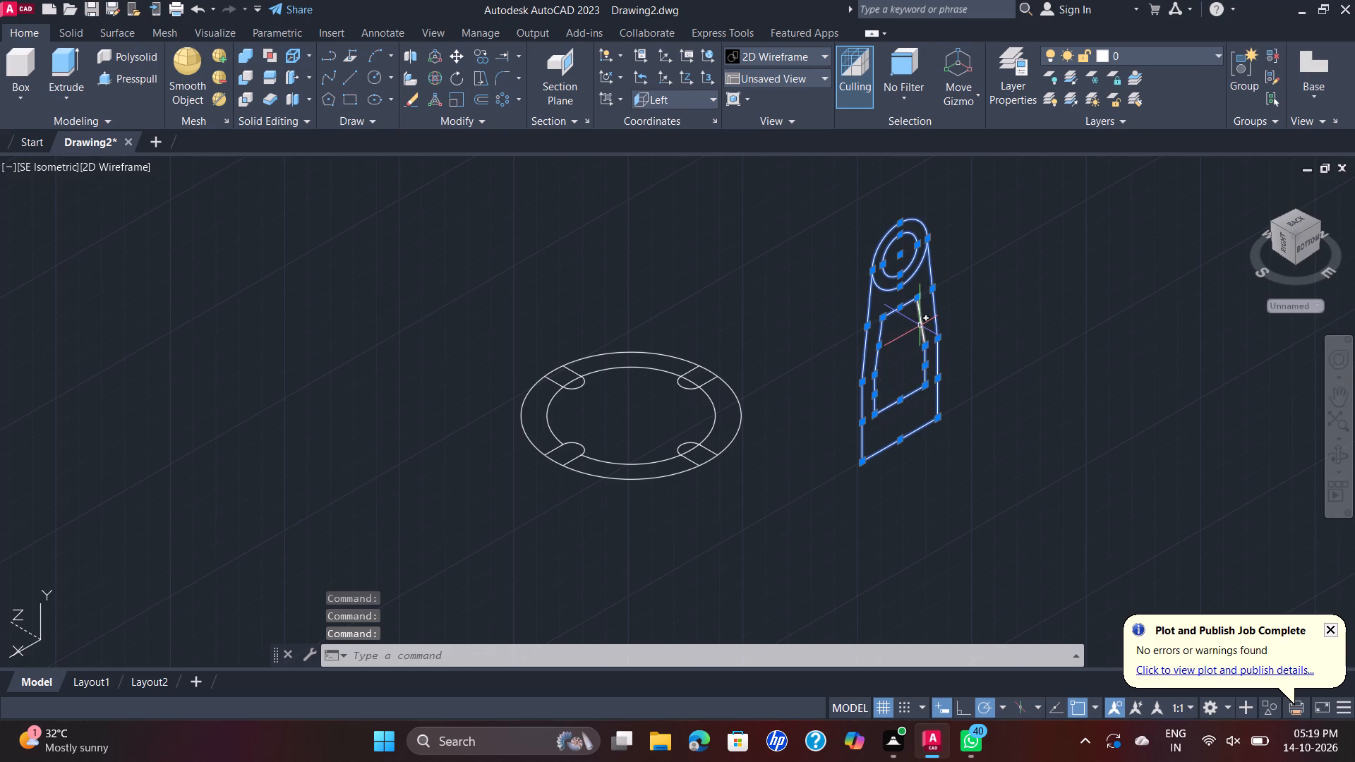
pyautogui.click(920, 325)
pyautogui.press('j')
pyautogui.press('Return')
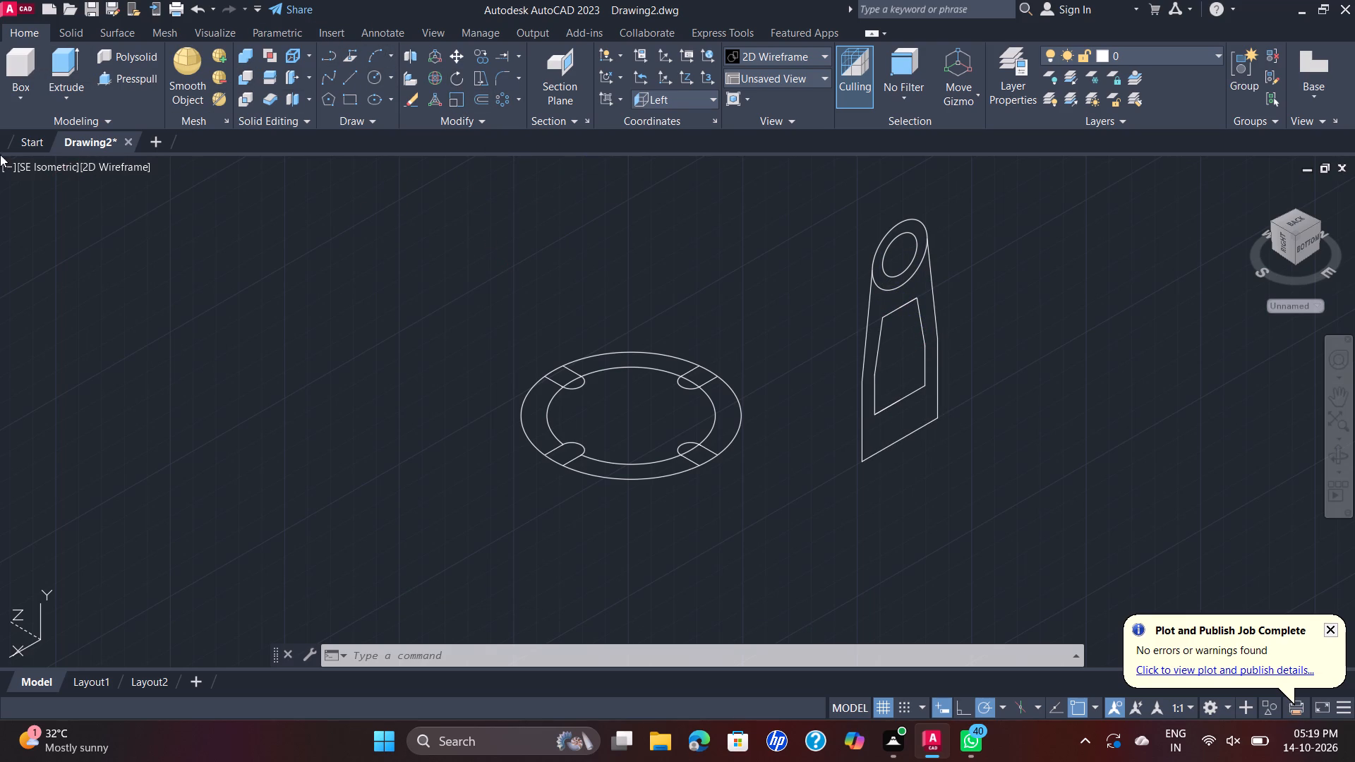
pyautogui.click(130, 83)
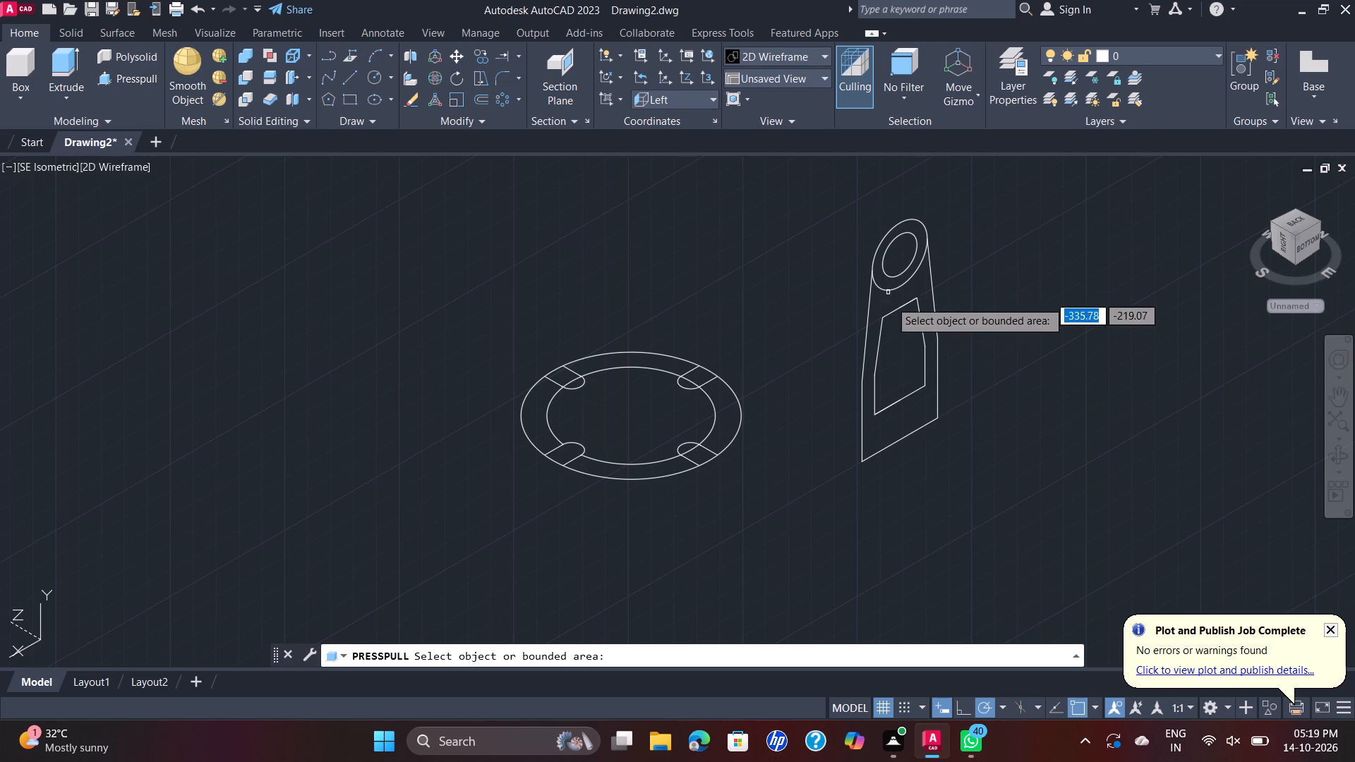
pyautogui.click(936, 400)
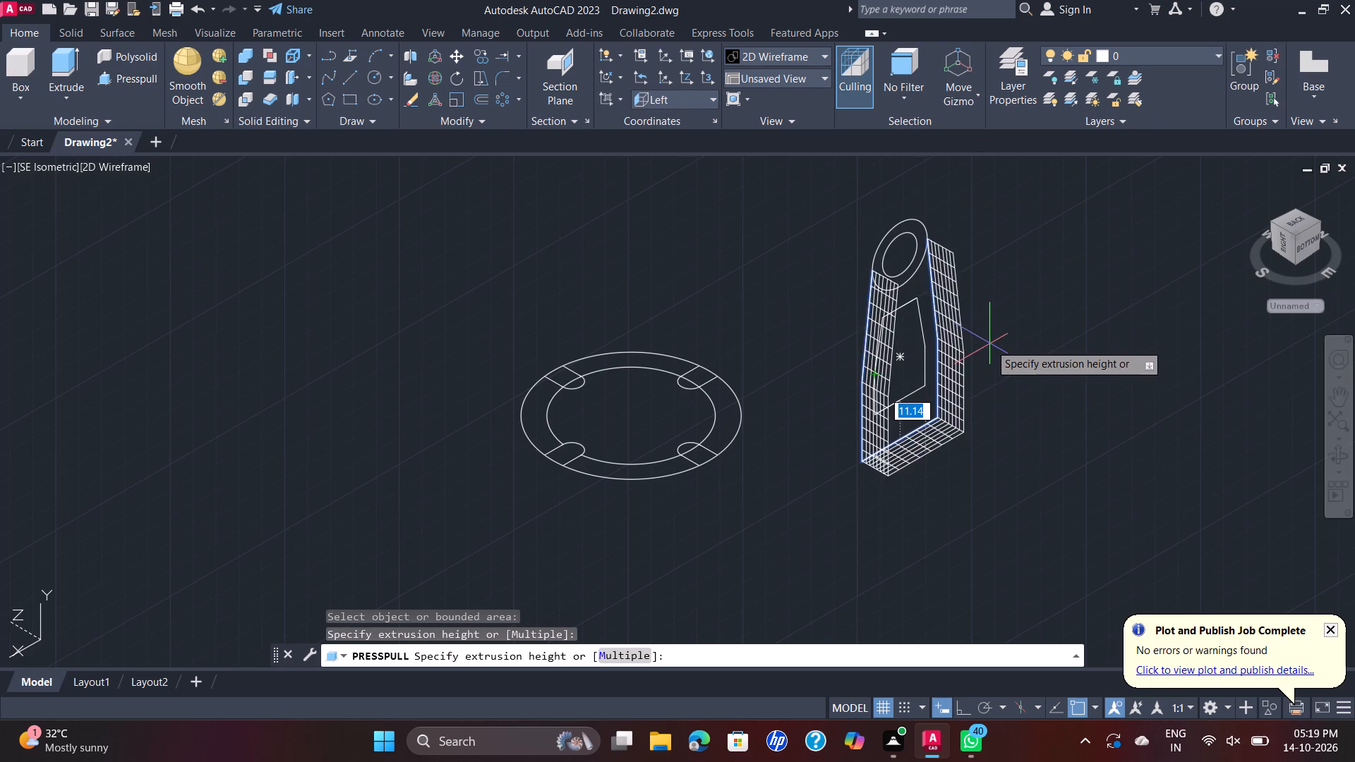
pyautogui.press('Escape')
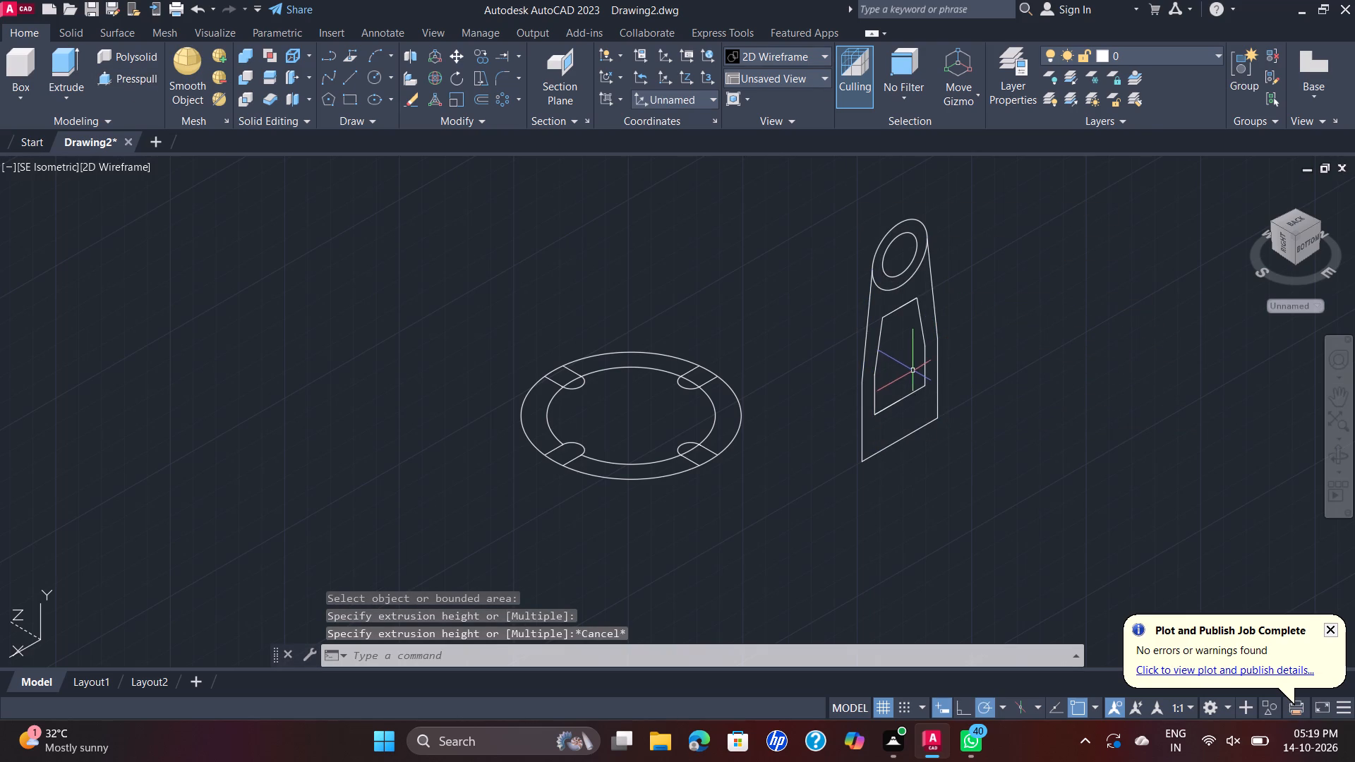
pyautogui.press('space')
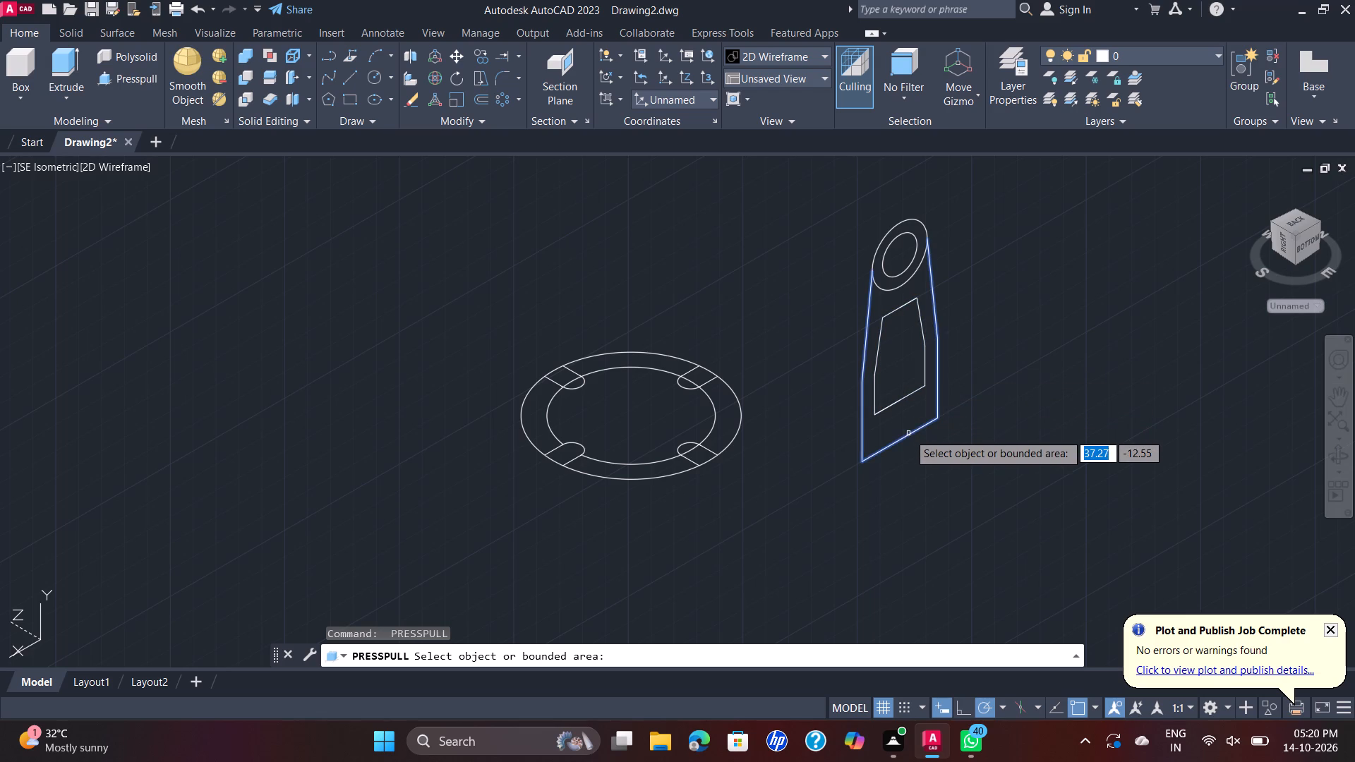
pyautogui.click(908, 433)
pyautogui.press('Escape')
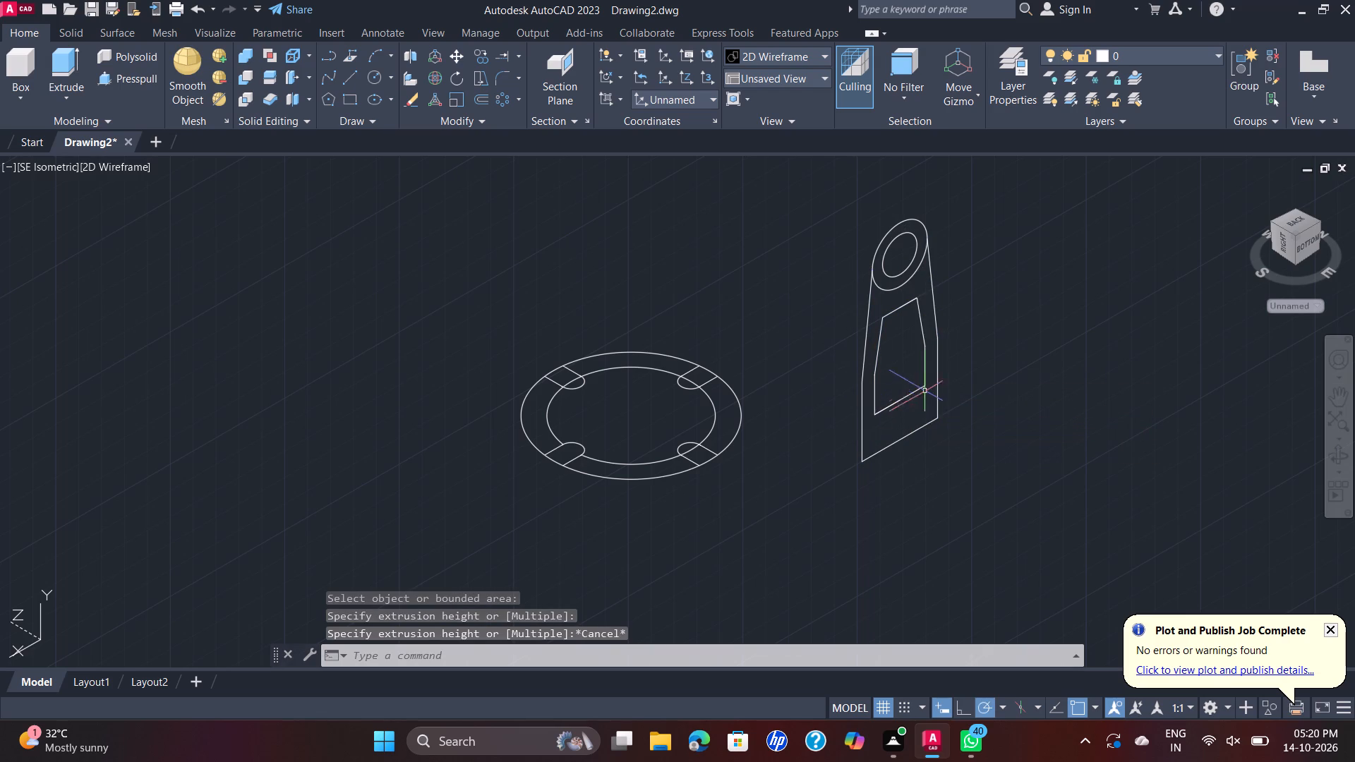
# Press-pull the upright's tapered inner opening by 11 units.
pyautogui.press('space')
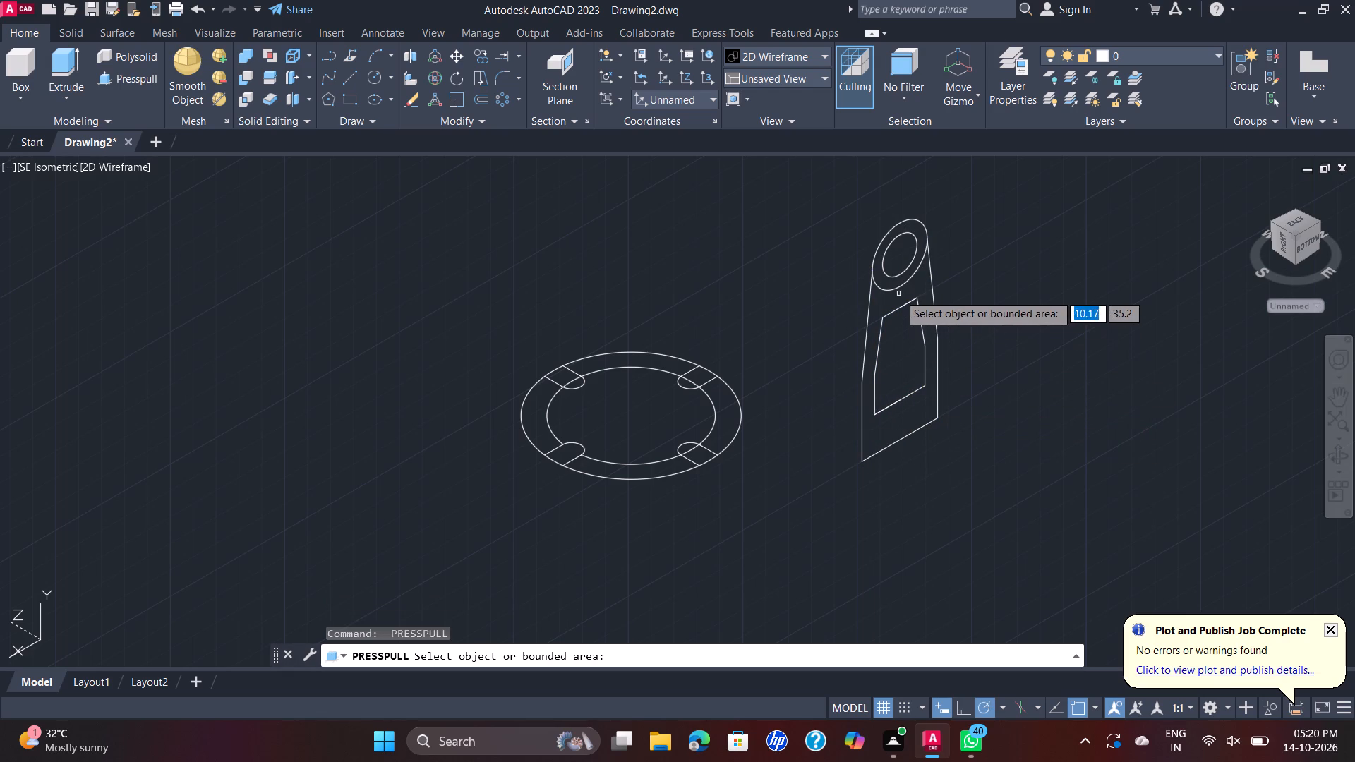
pyautogui.click(895, 312)
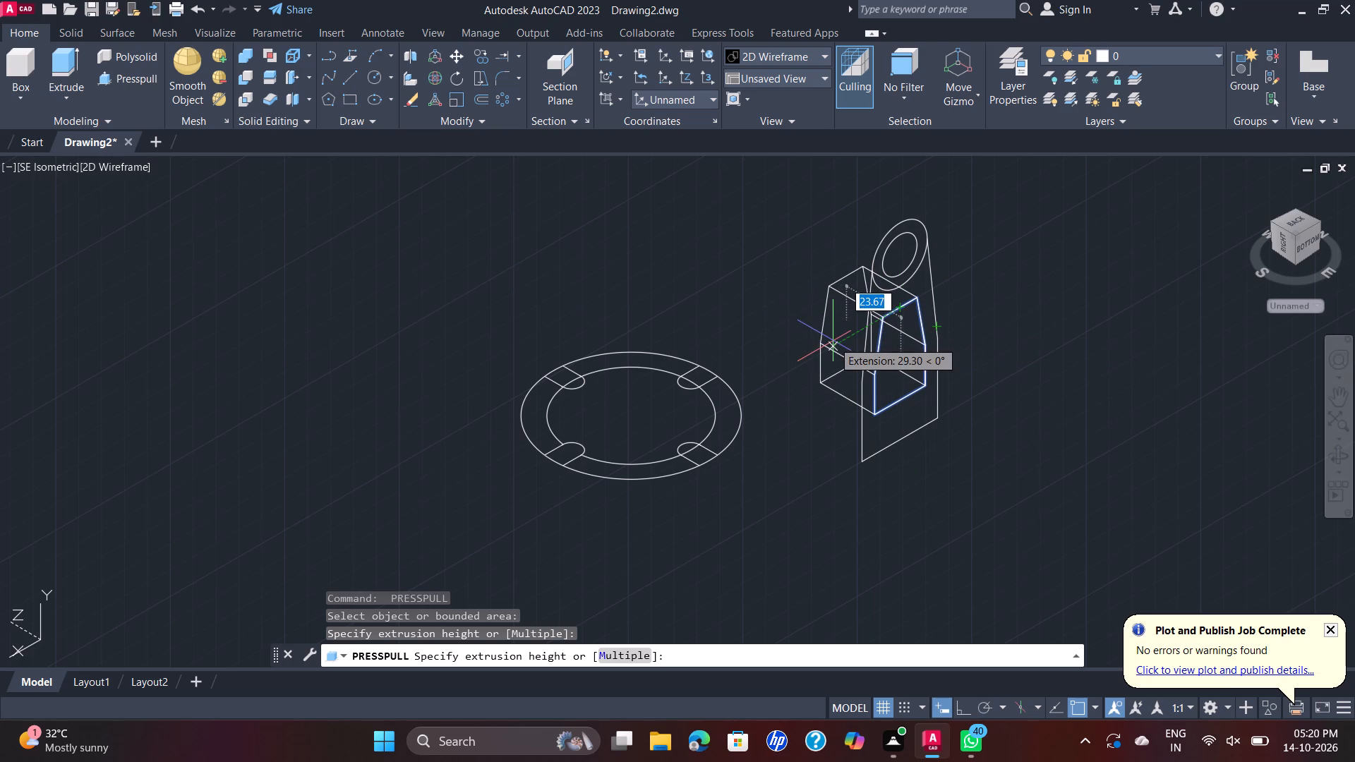
pyautogui.write('11')
pyautogui.press('Return')
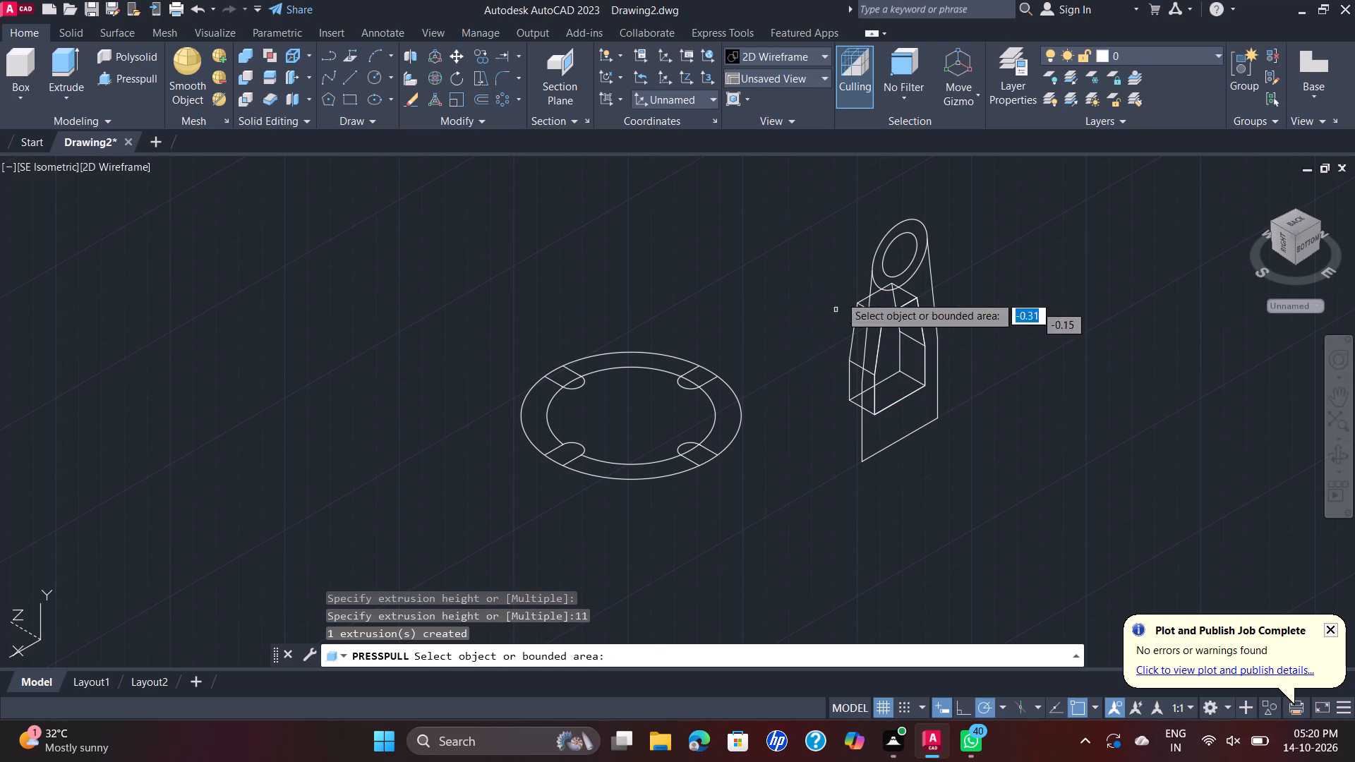
# Press-pull the areas of the outer and inner circles at the upright's top by 11 units each.
pyautogui.click(902, 282)
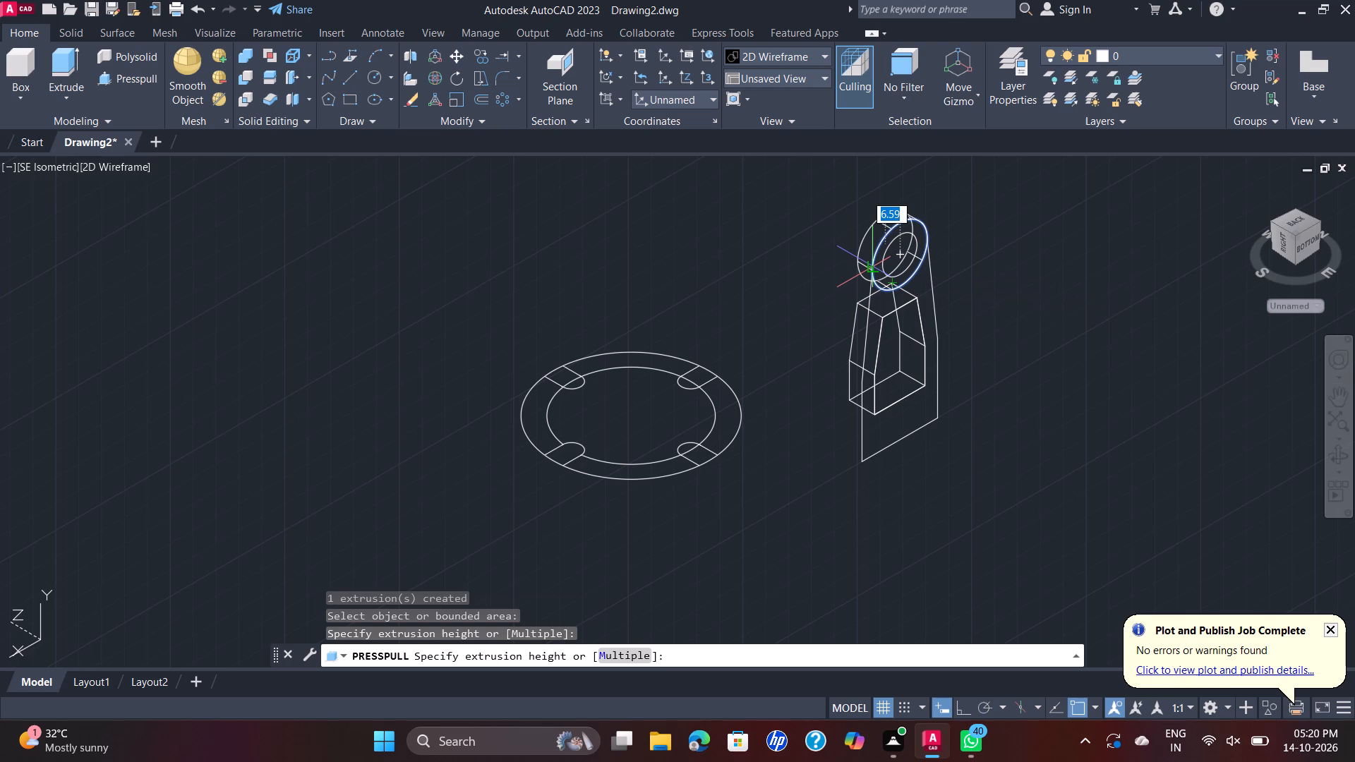
pyautogui.write('11')
pyautogui.press('Return')
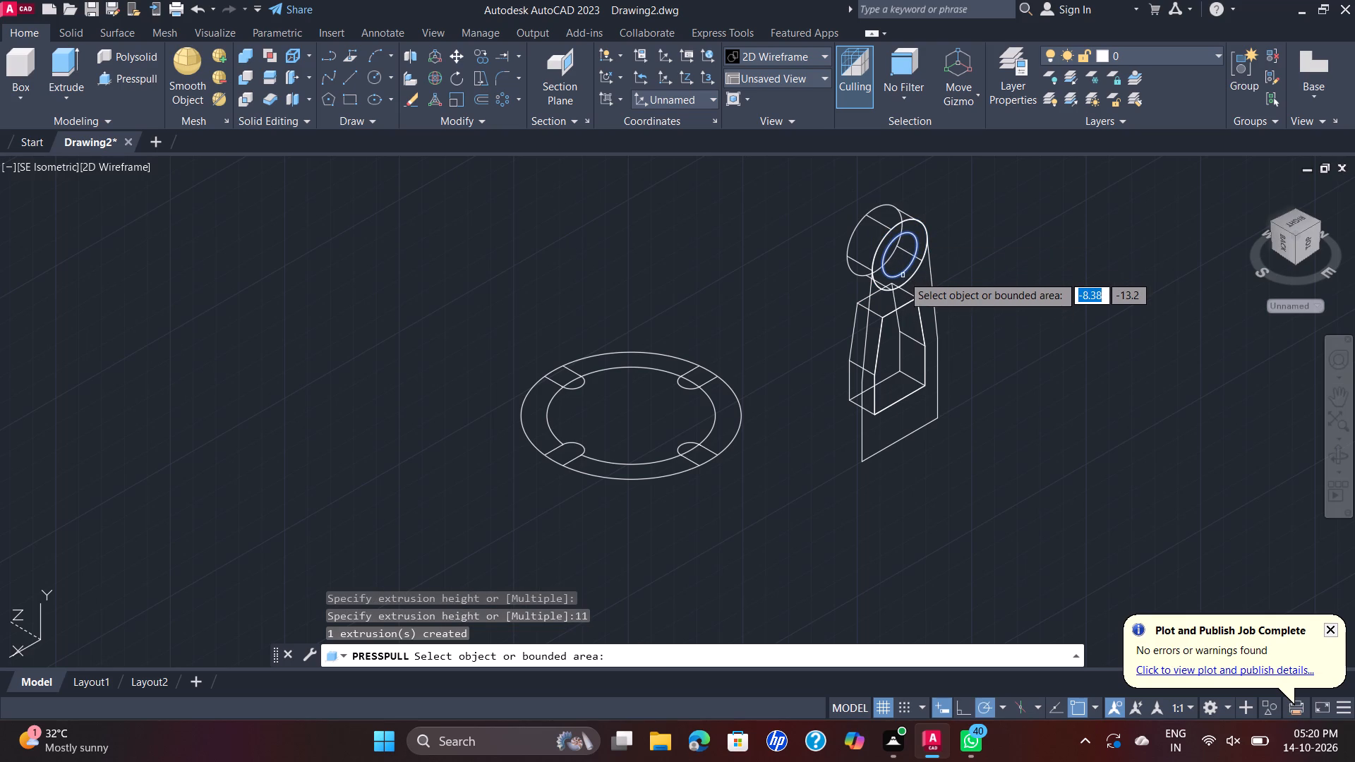
pyautogui.click(896, 272)
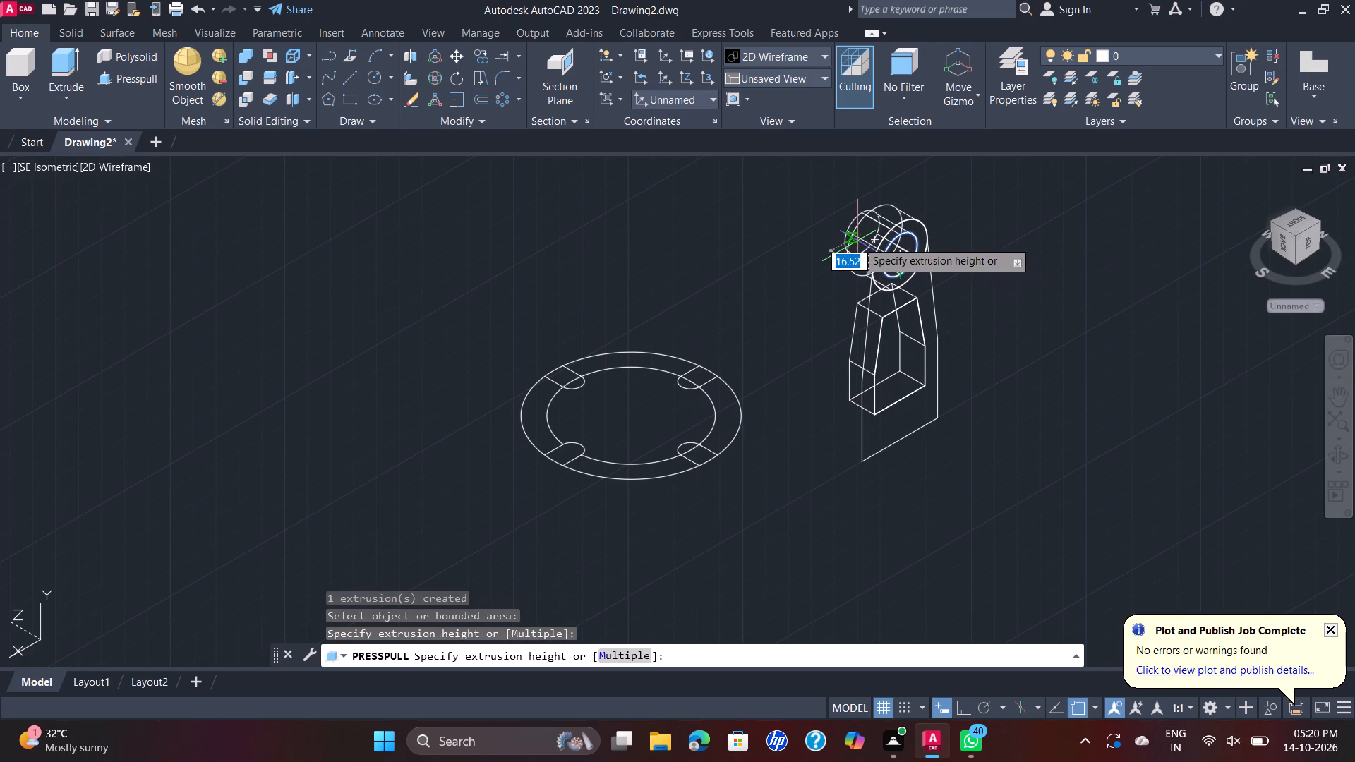
pyautogui.write('11')
pyautogui.press('Return')
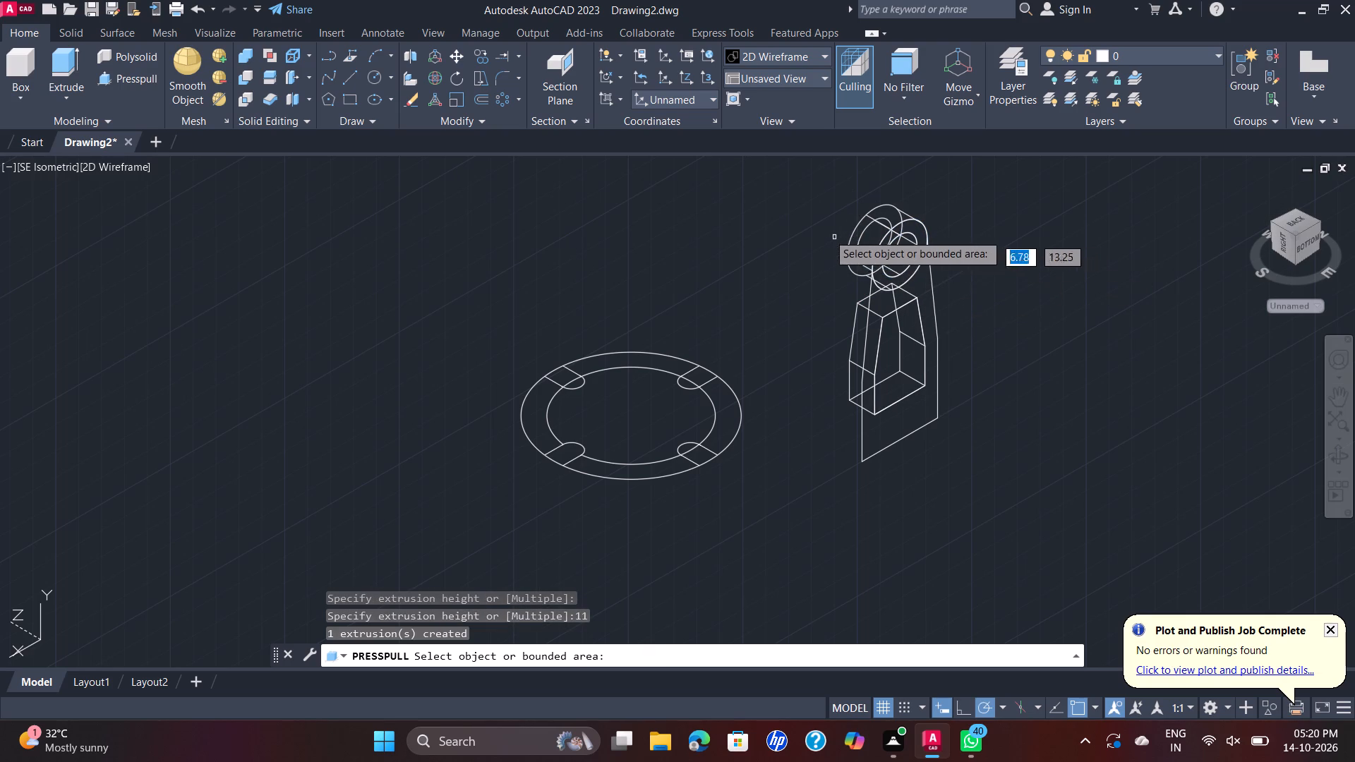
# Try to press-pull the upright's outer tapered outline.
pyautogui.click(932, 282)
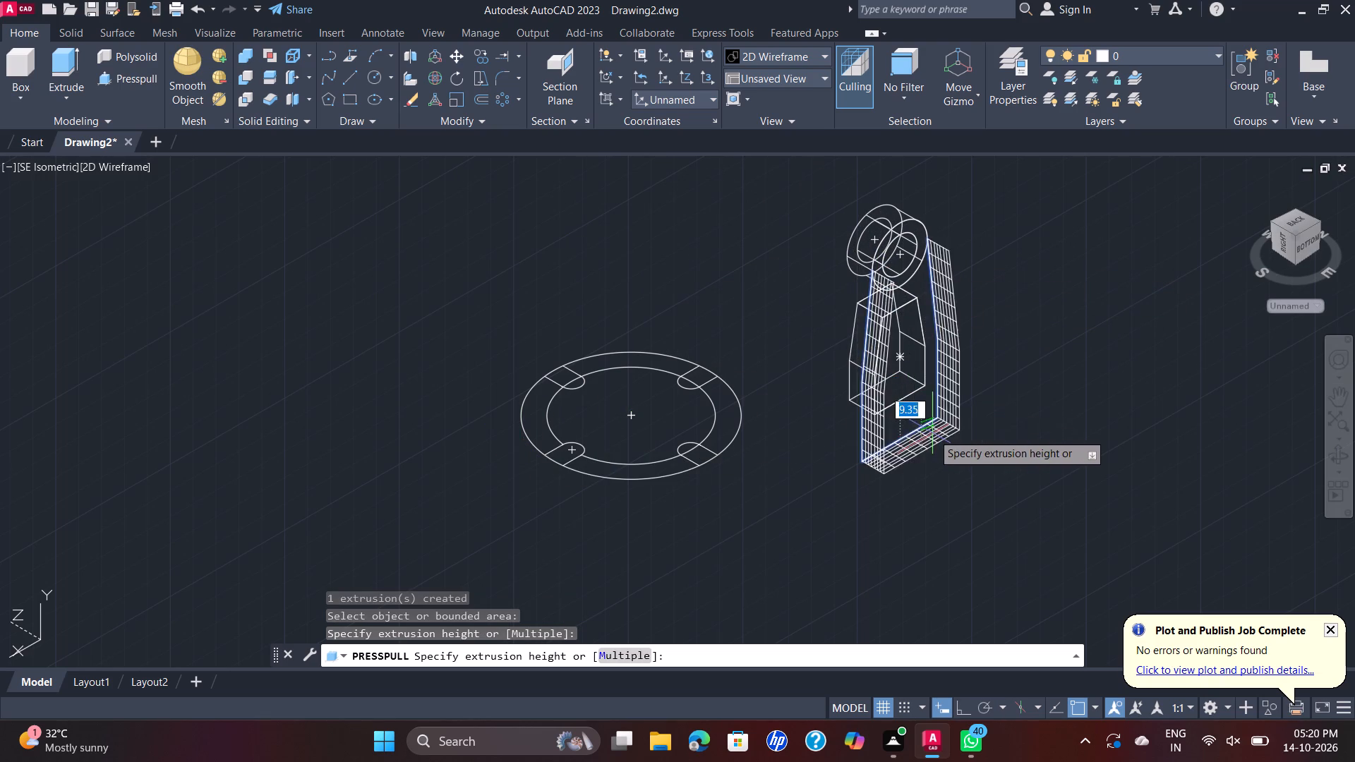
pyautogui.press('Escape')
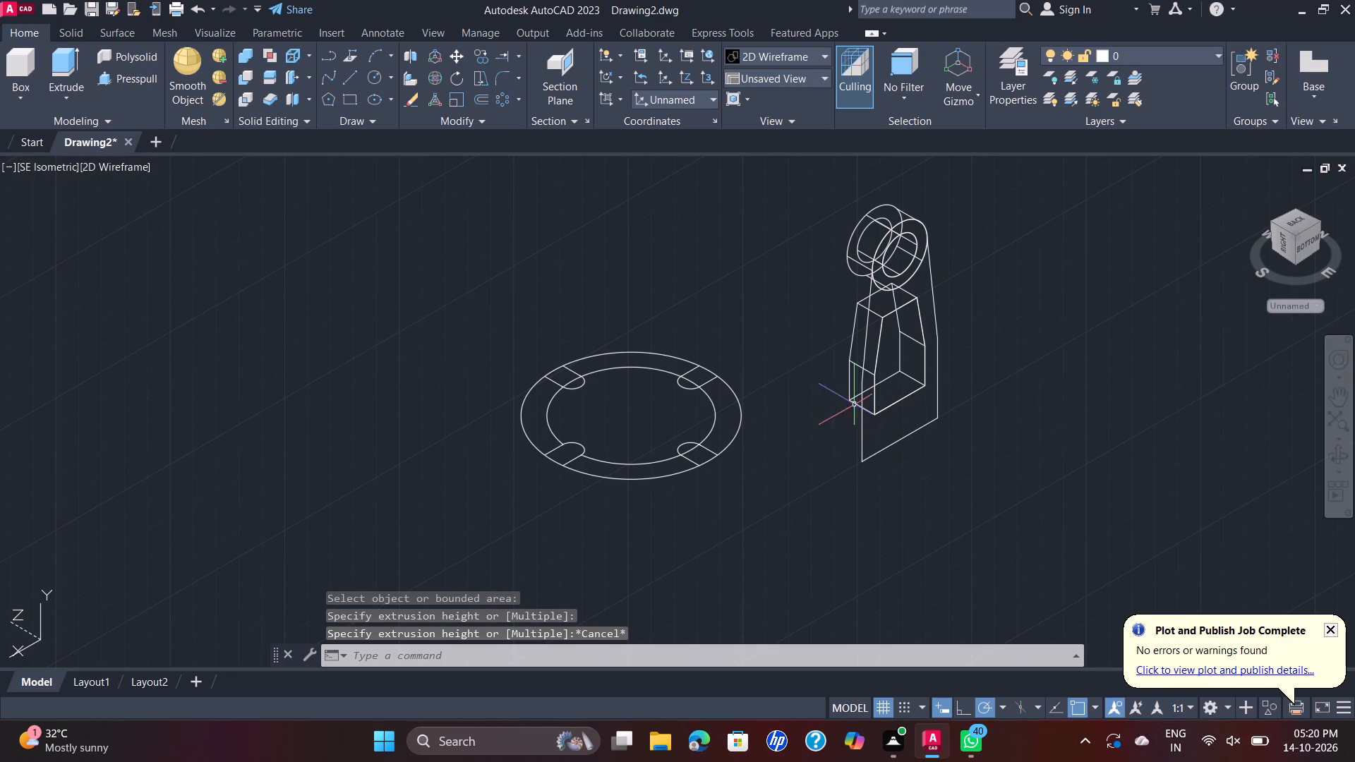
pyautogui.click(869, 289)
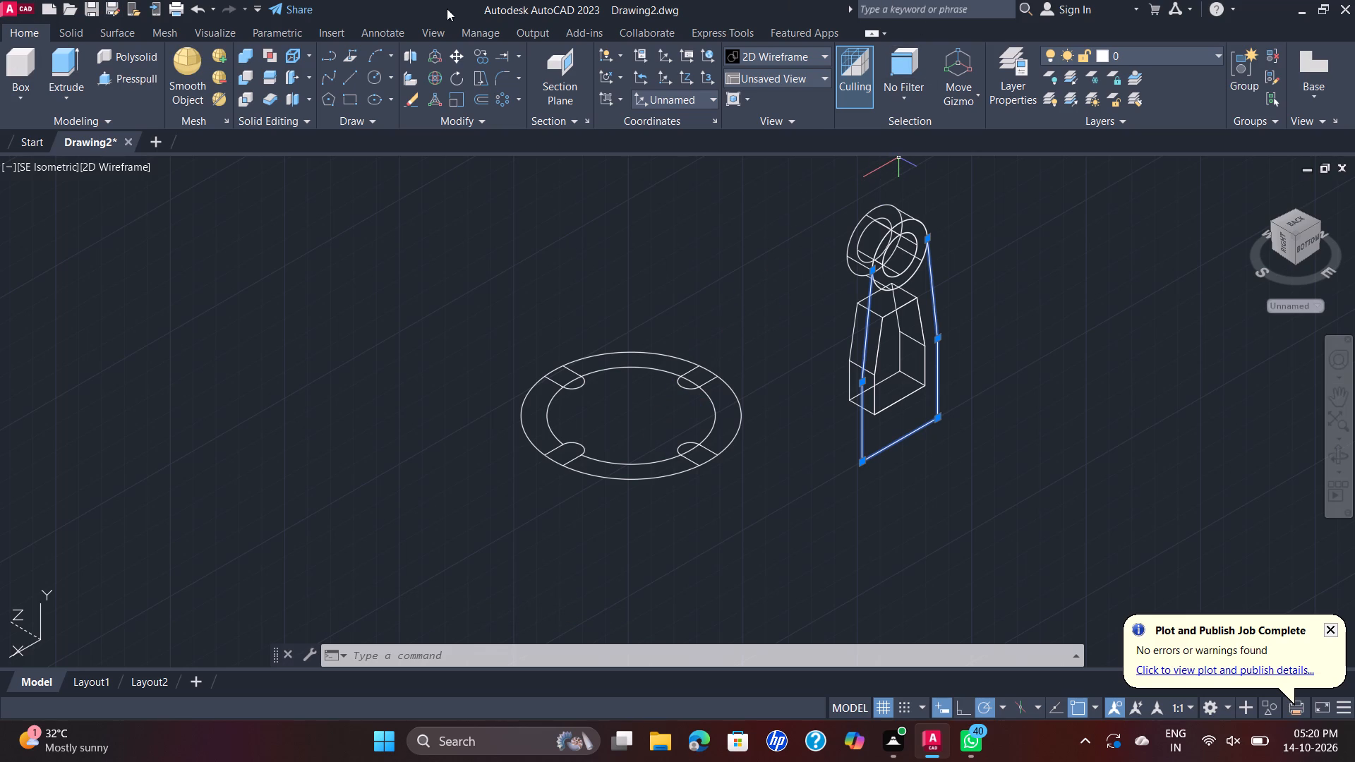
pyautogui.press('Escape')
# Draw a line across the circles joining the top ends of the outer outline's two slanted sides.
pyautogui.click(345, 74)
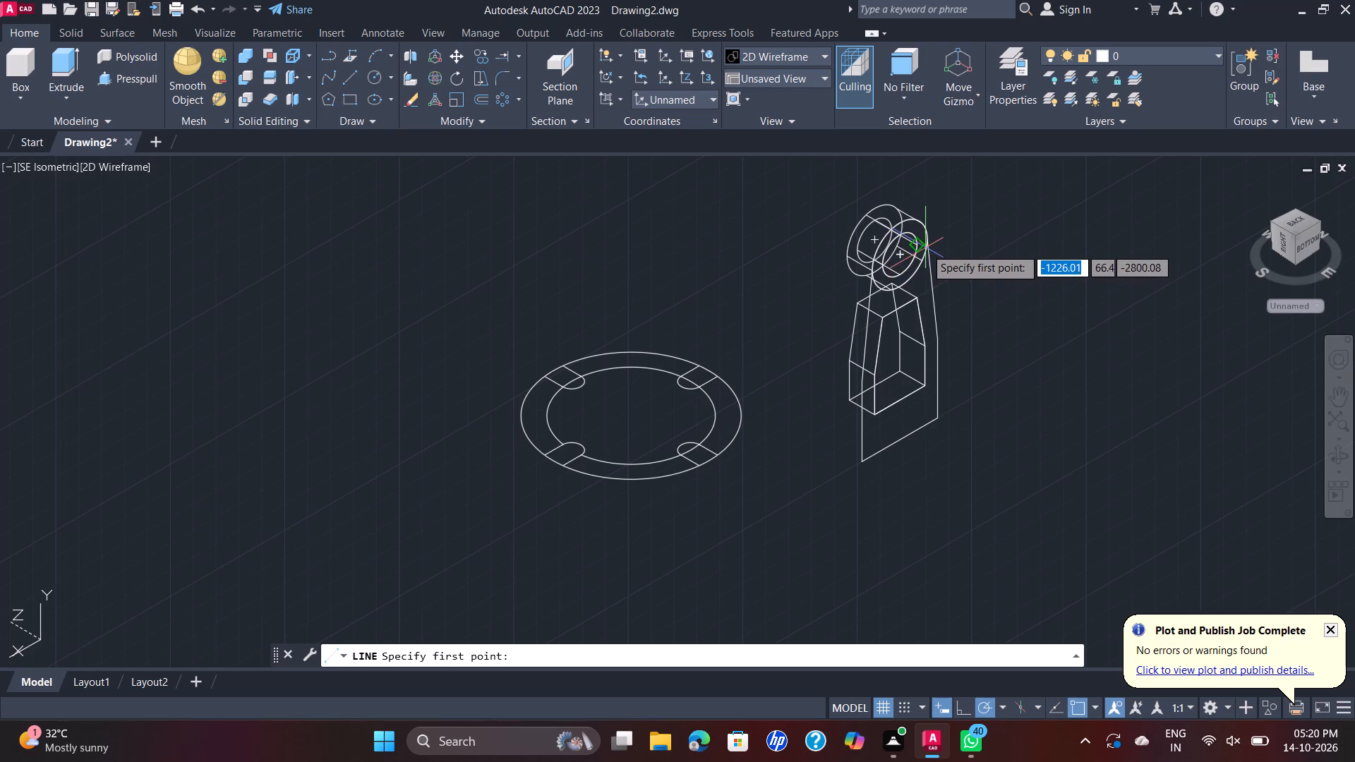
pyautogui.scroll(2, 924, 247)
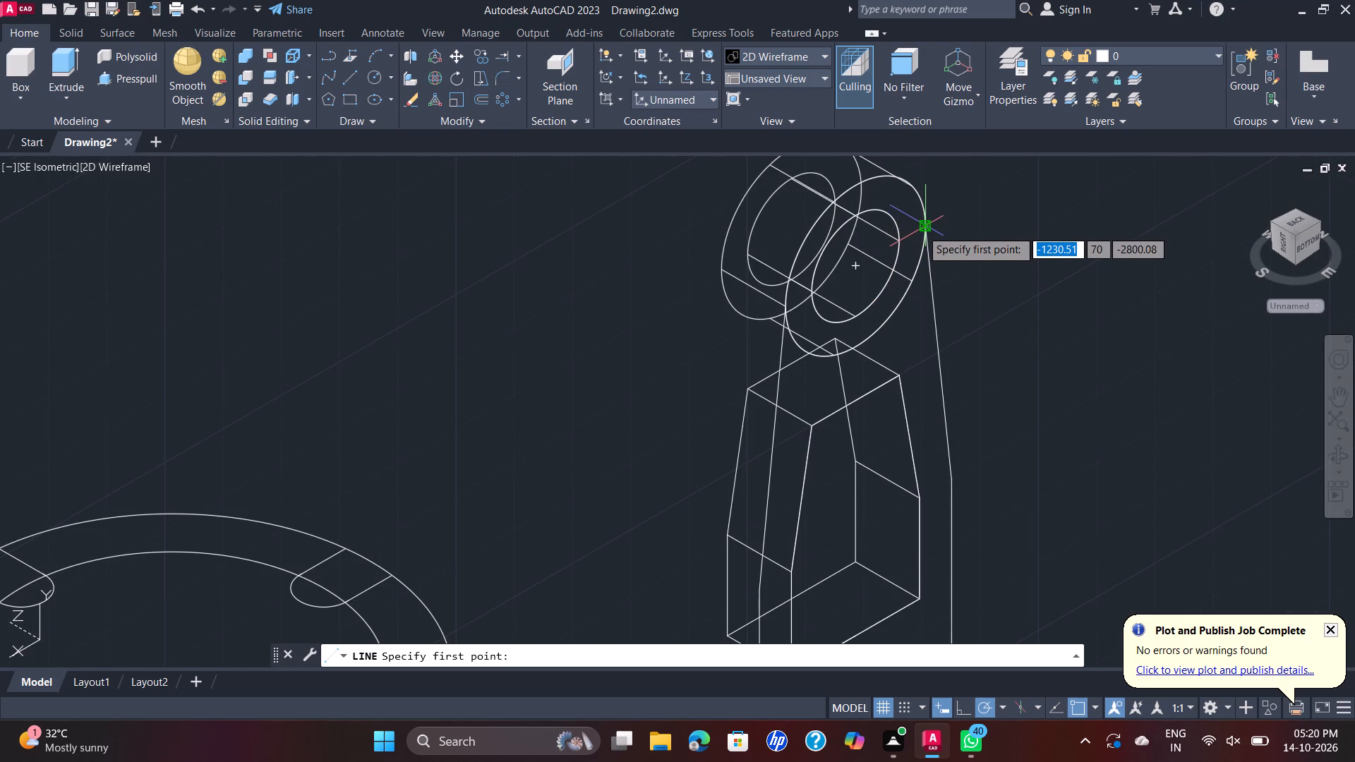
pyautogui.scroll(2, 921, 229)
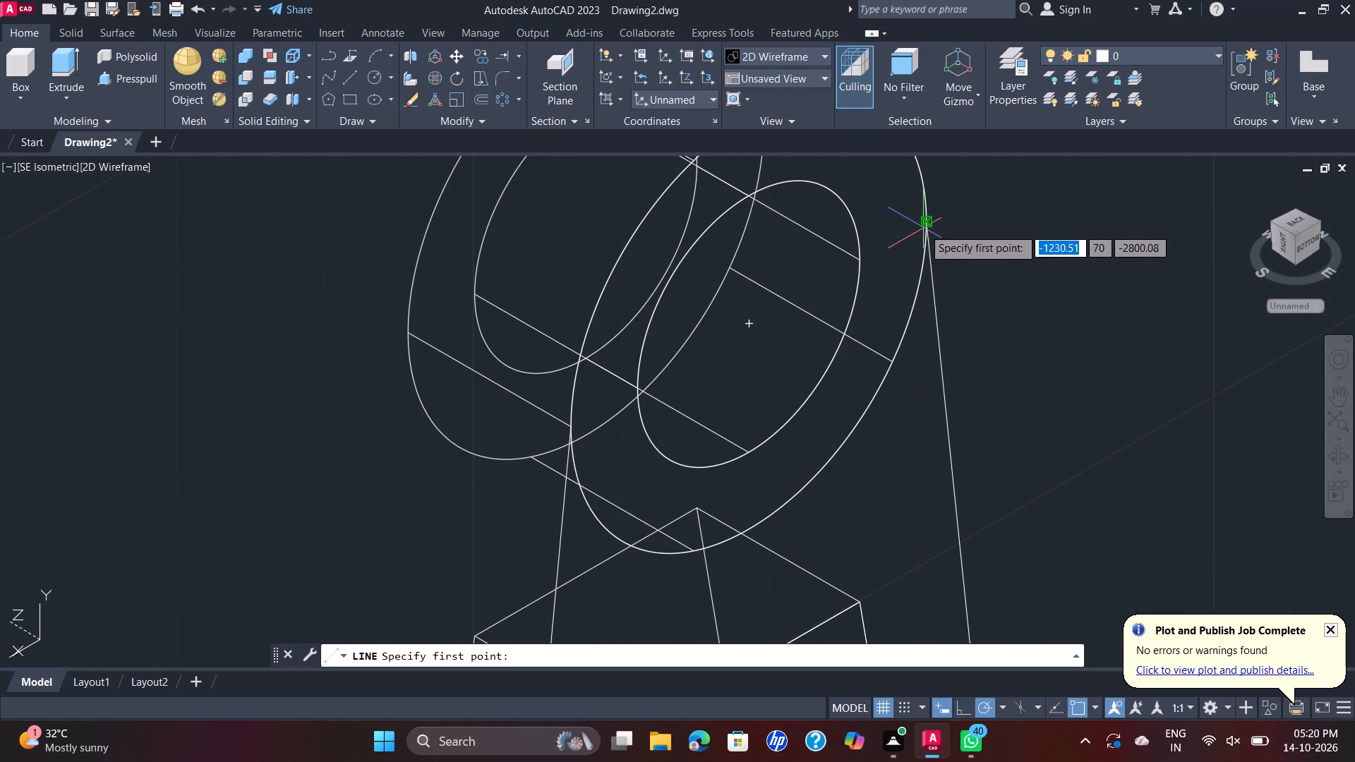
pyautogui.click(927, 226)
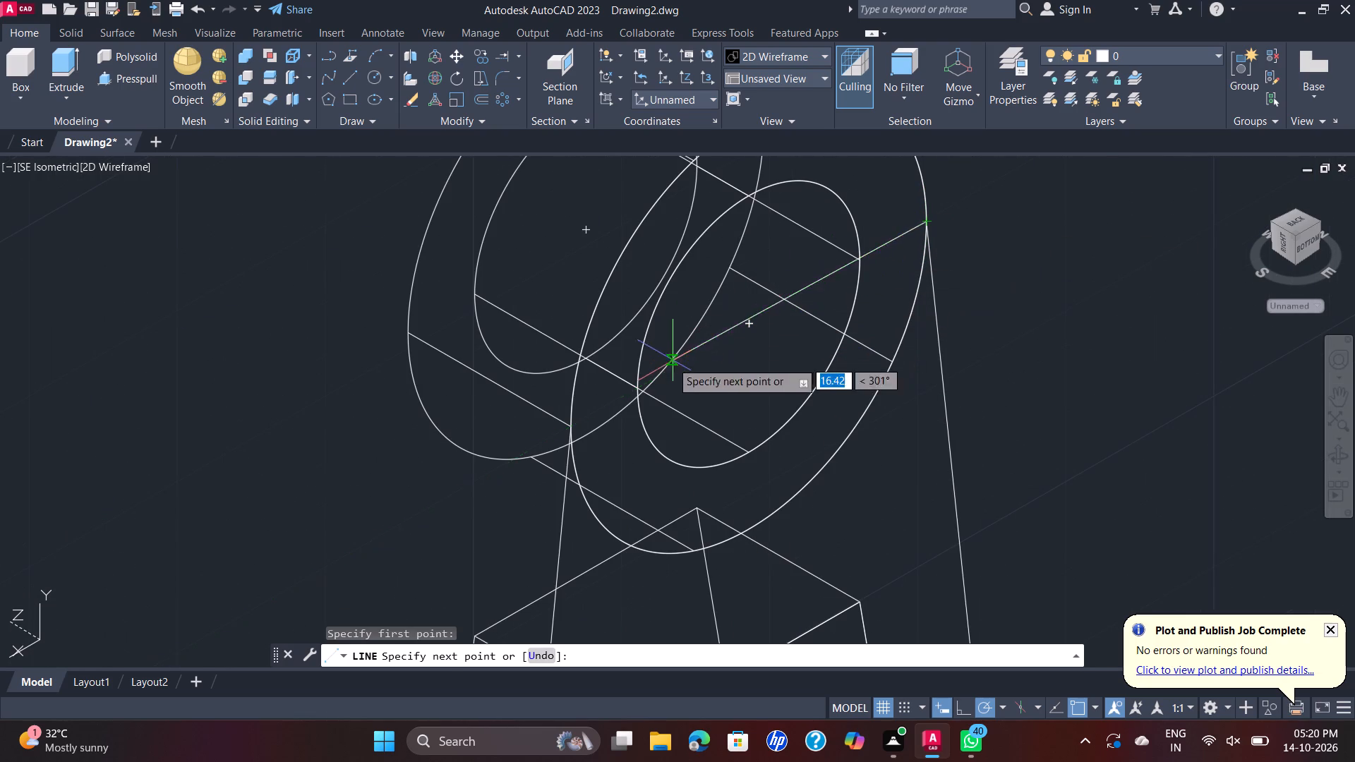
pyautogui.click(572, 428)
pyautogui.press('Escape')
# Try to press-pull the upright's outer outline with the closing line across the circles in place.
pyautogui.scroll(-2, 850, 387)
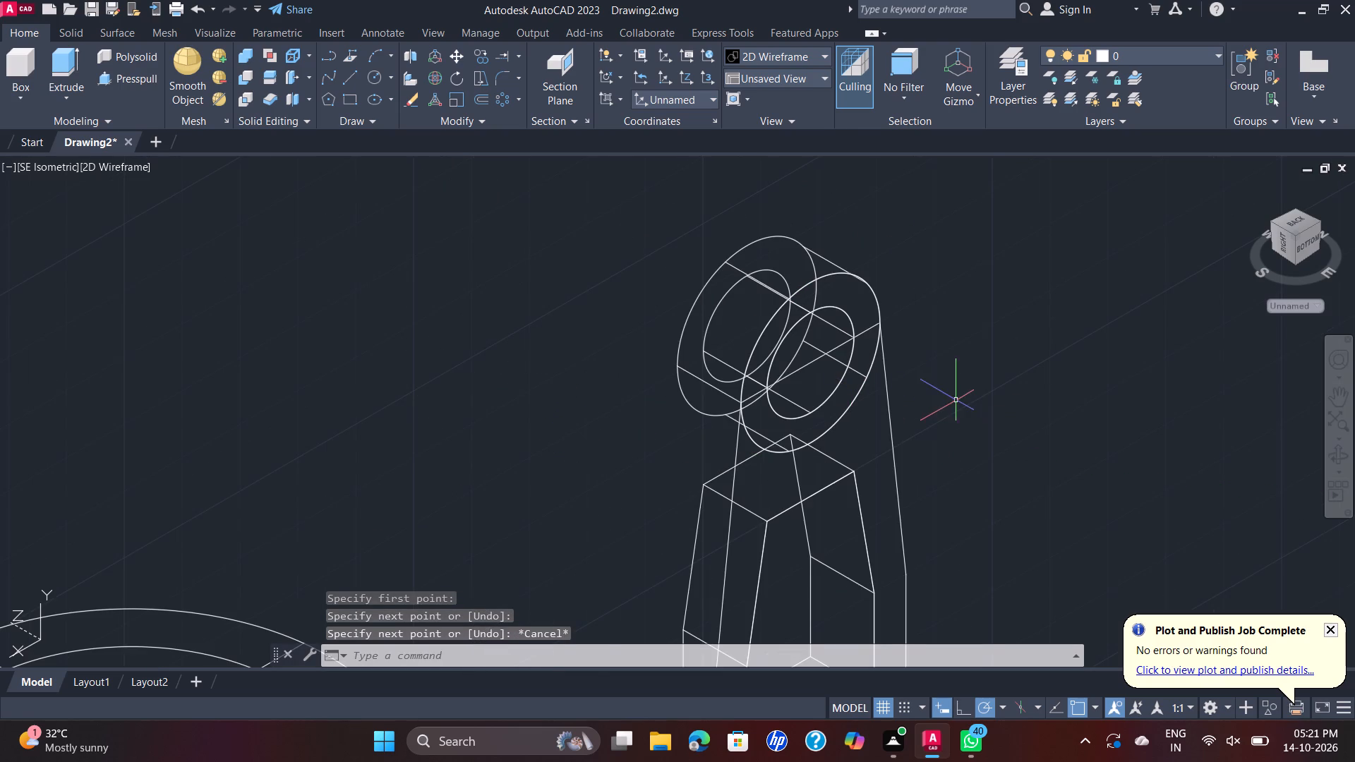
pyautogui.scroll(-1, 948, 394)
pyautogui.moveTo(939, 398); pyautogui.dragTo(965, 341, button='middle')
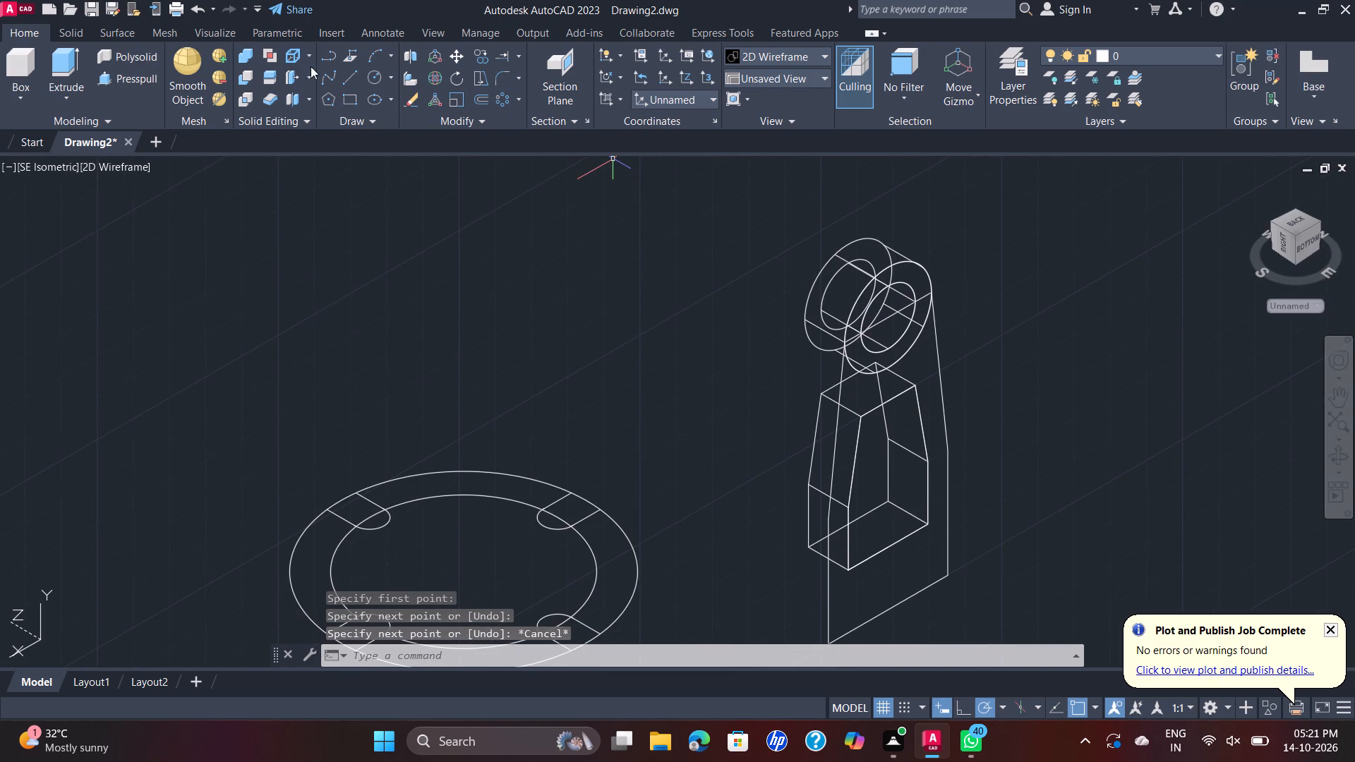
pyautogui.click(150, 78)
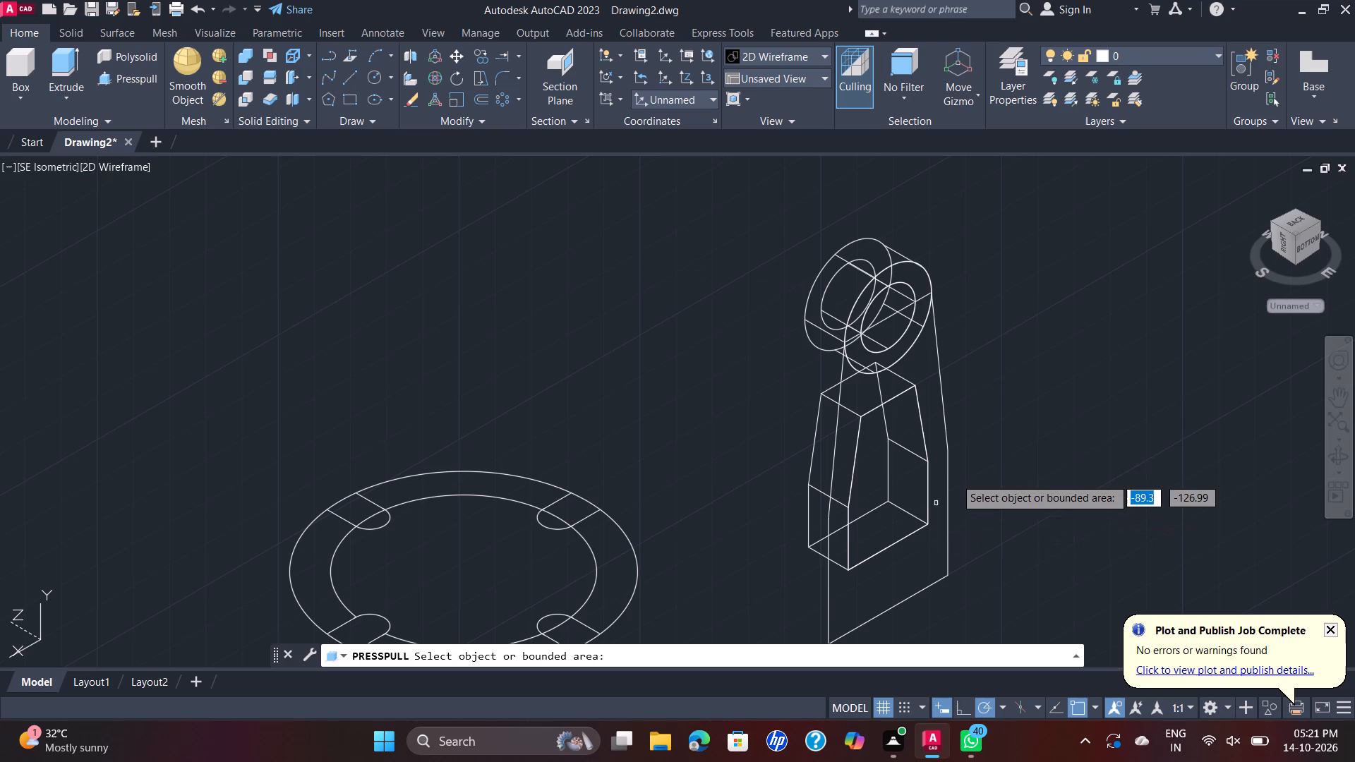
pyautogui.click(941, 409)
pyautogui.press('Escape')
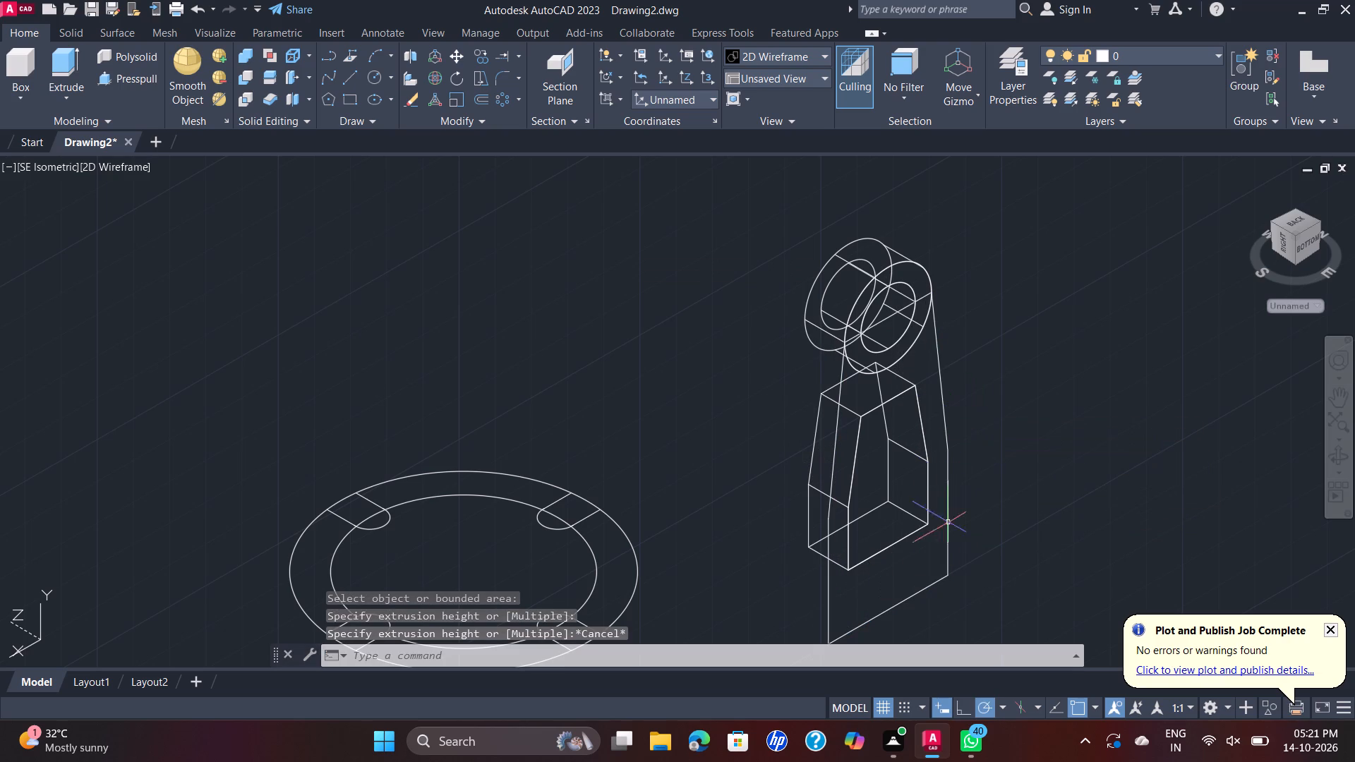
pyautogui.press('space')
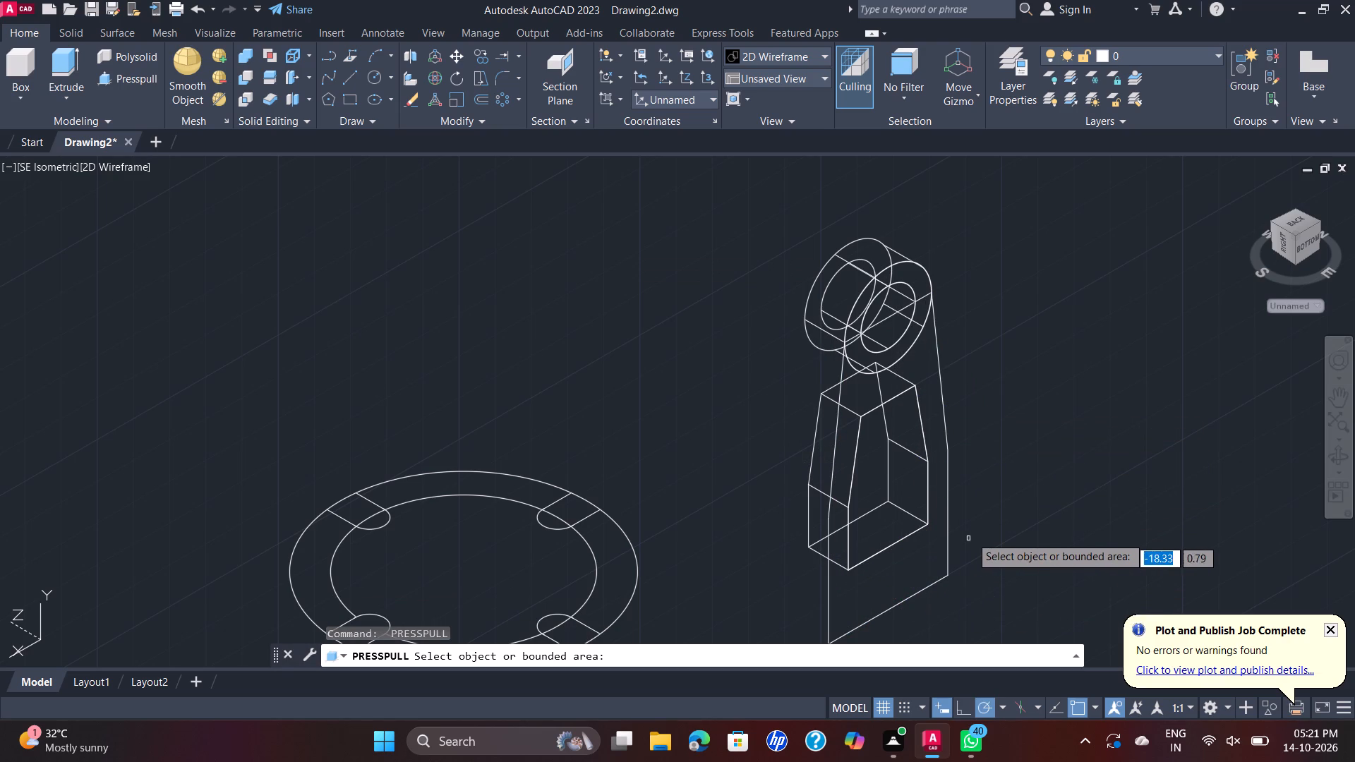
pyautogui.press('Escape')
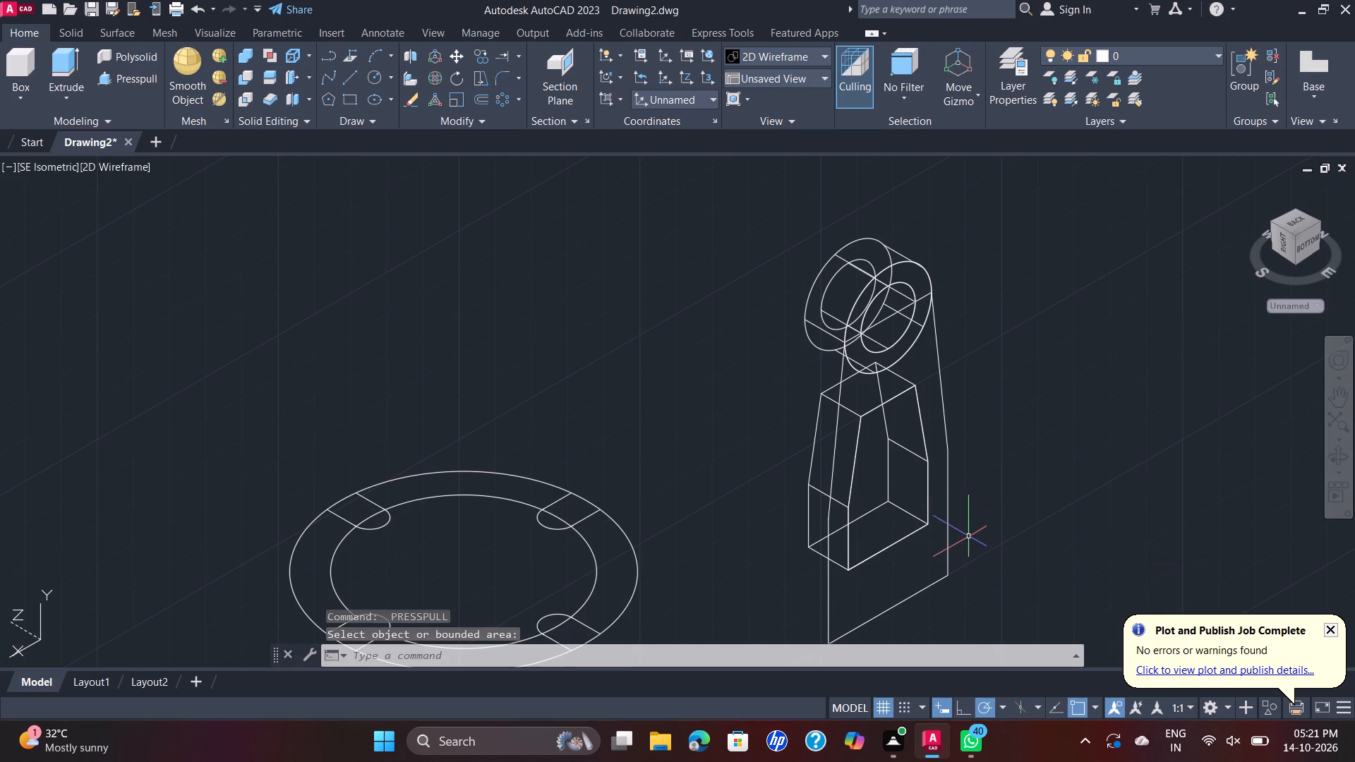
# Set the visual style to Shades of Gray.
pyautogui.click(116, 167)
pyautogui.click(203, 326)
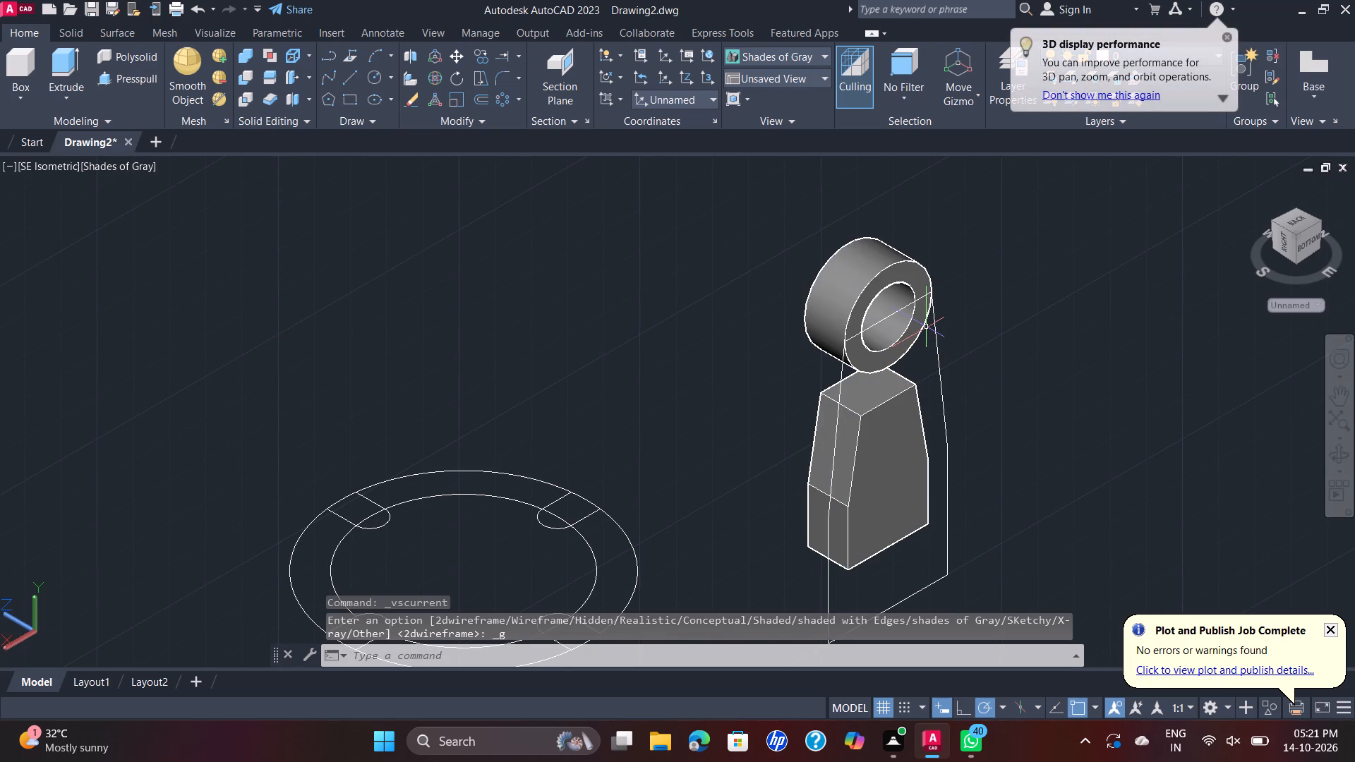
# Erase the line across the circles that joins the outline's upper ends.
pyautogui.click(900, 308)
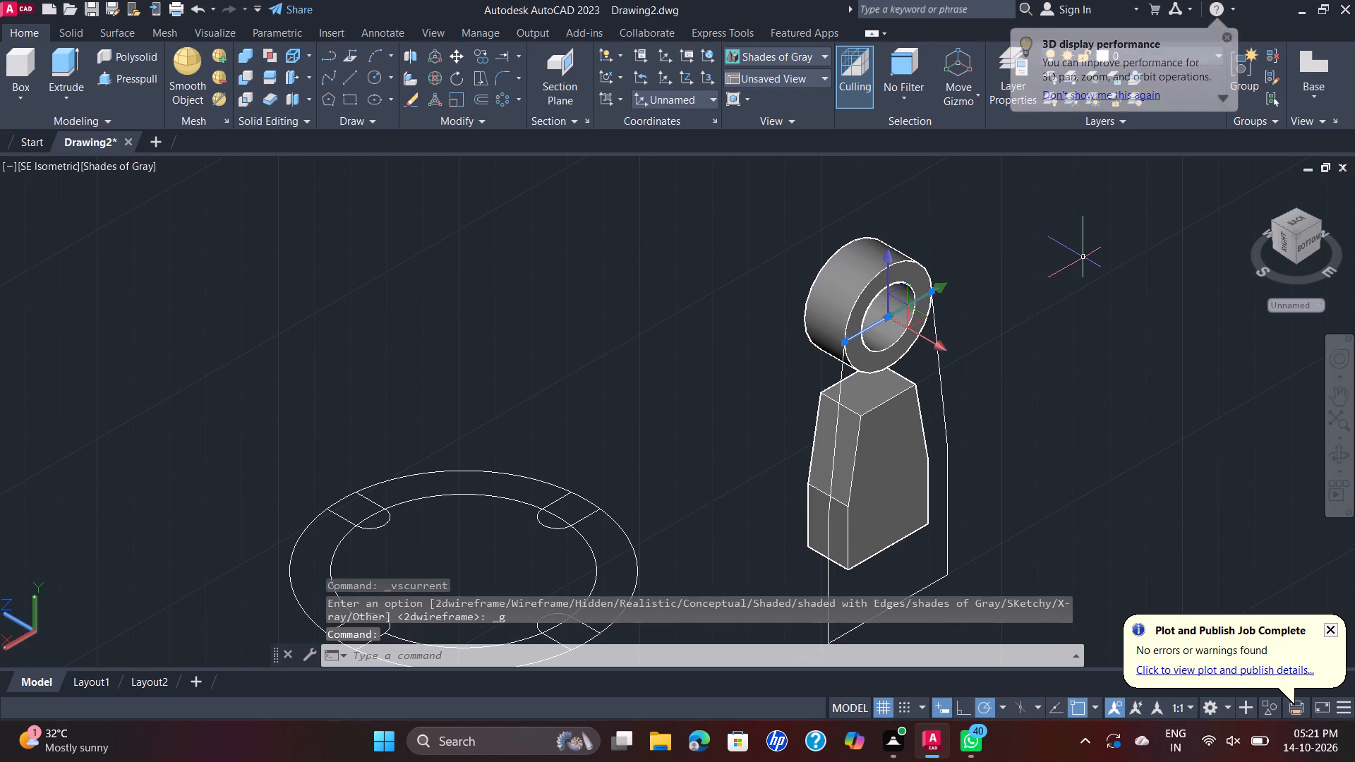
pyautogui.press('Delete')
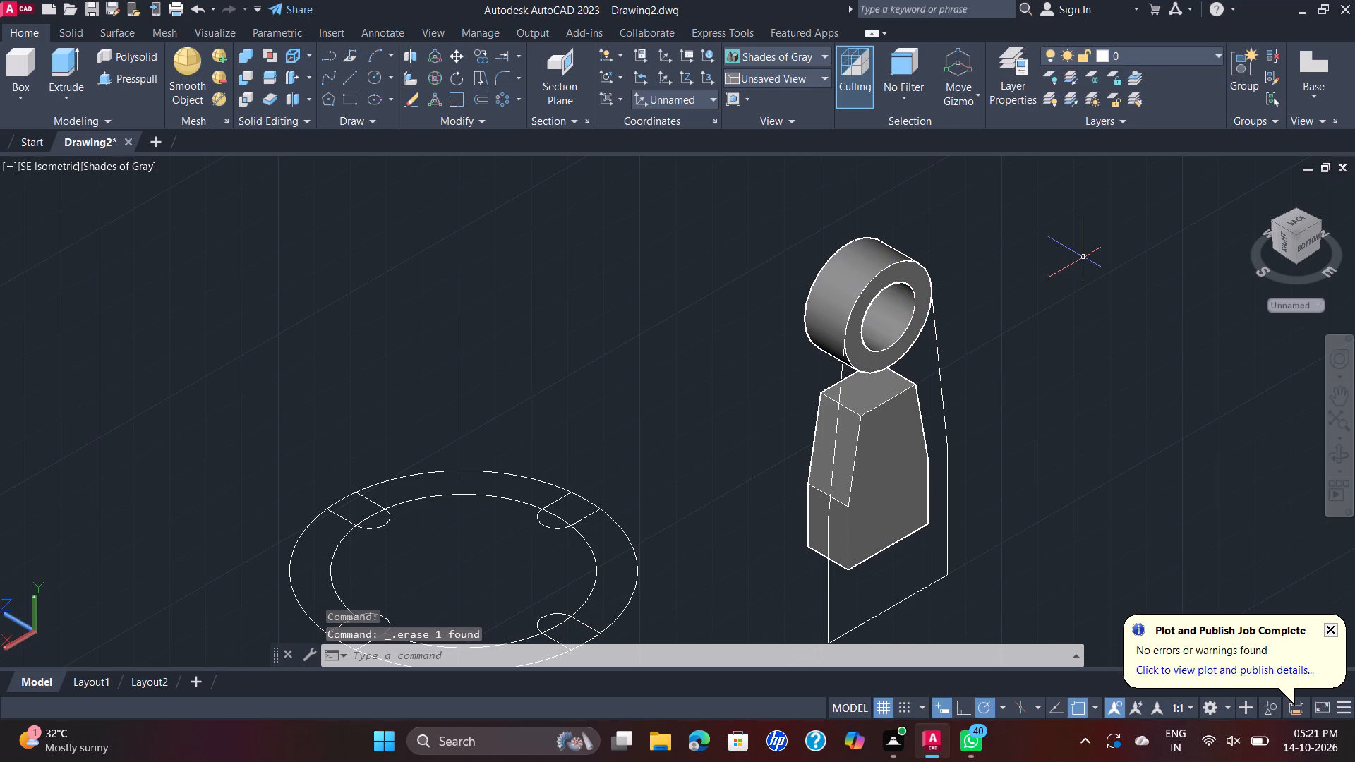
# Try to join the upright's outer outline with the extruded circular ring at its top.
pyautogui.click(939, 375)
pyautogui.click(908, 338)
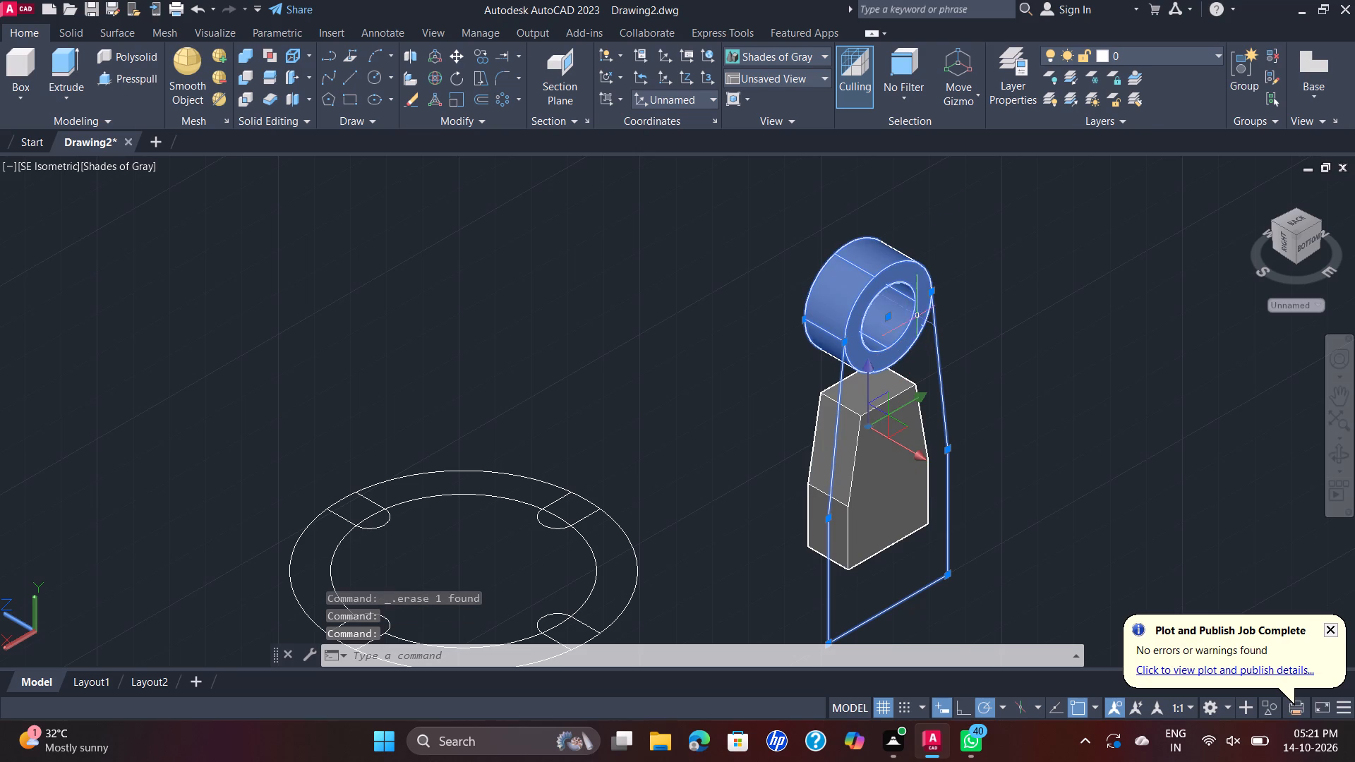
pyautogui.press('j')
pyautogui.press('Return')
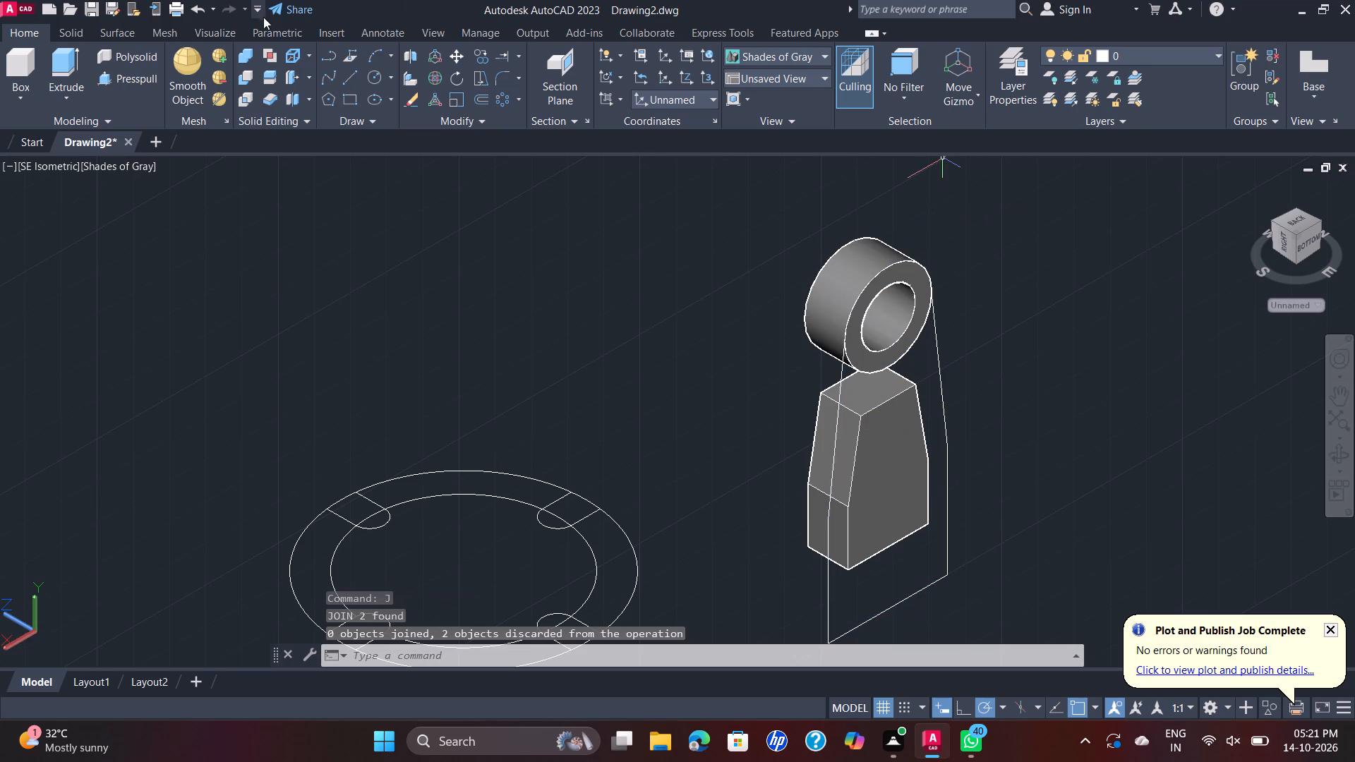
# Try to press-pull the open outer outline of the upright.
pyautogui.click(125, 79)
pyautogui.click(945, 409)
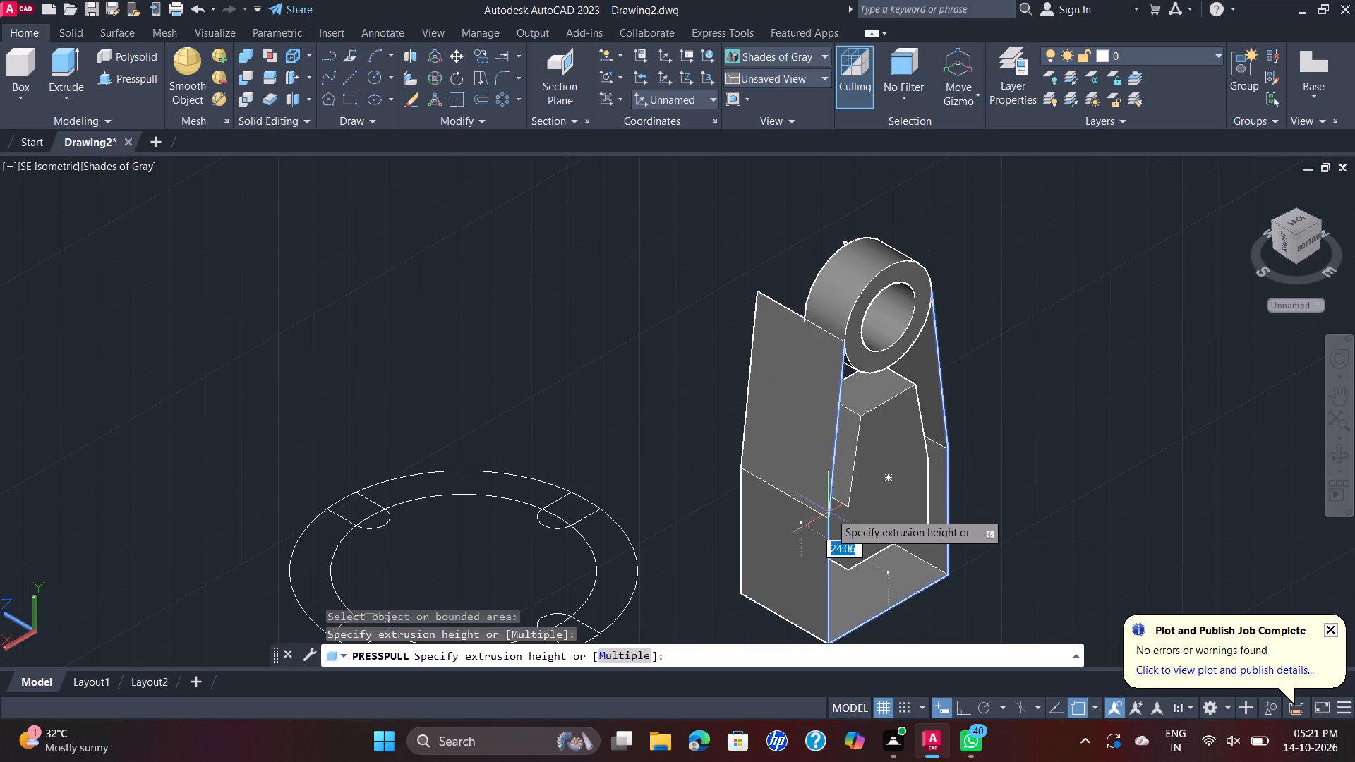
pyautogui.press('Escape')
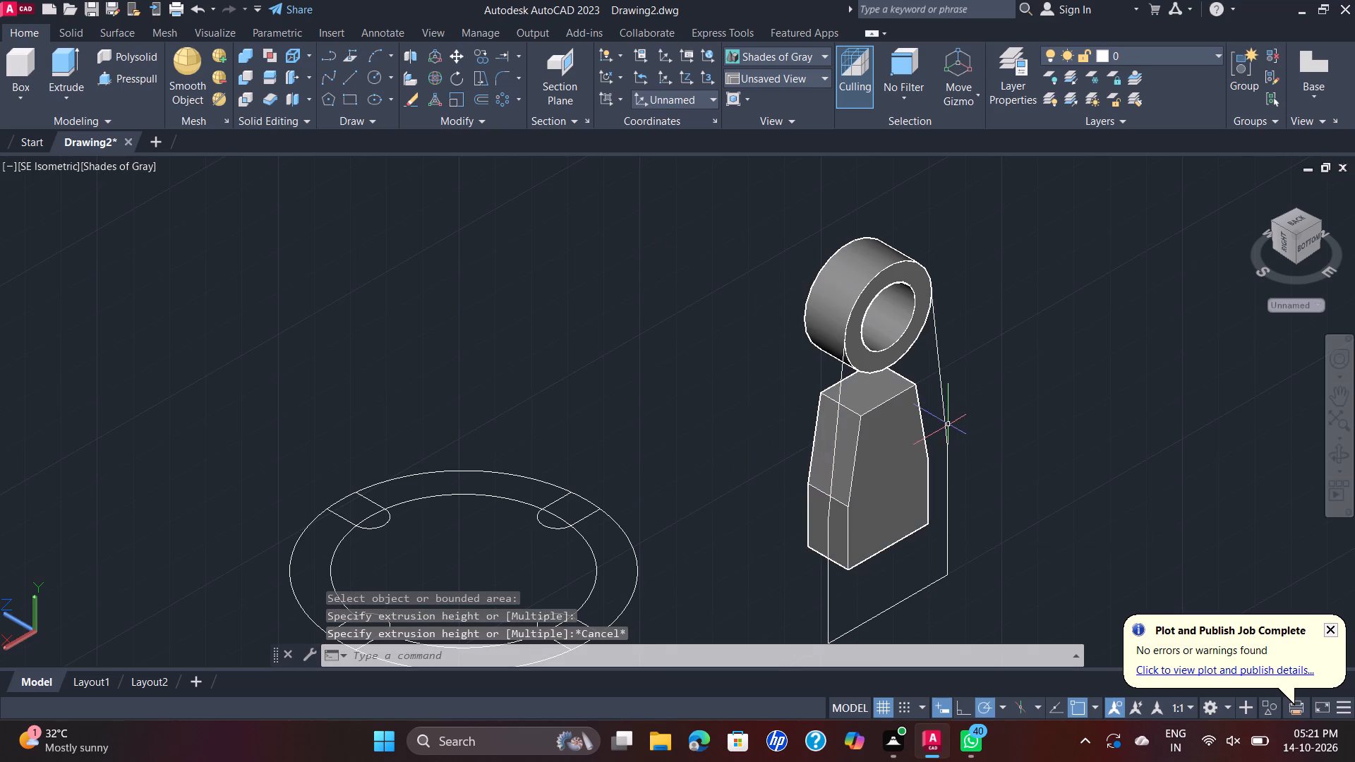
# Draw a line about 28.5 units long between the midpoints of the outer outline's two slanted sides.
pyautogui.scroll(-1, 948, 425)
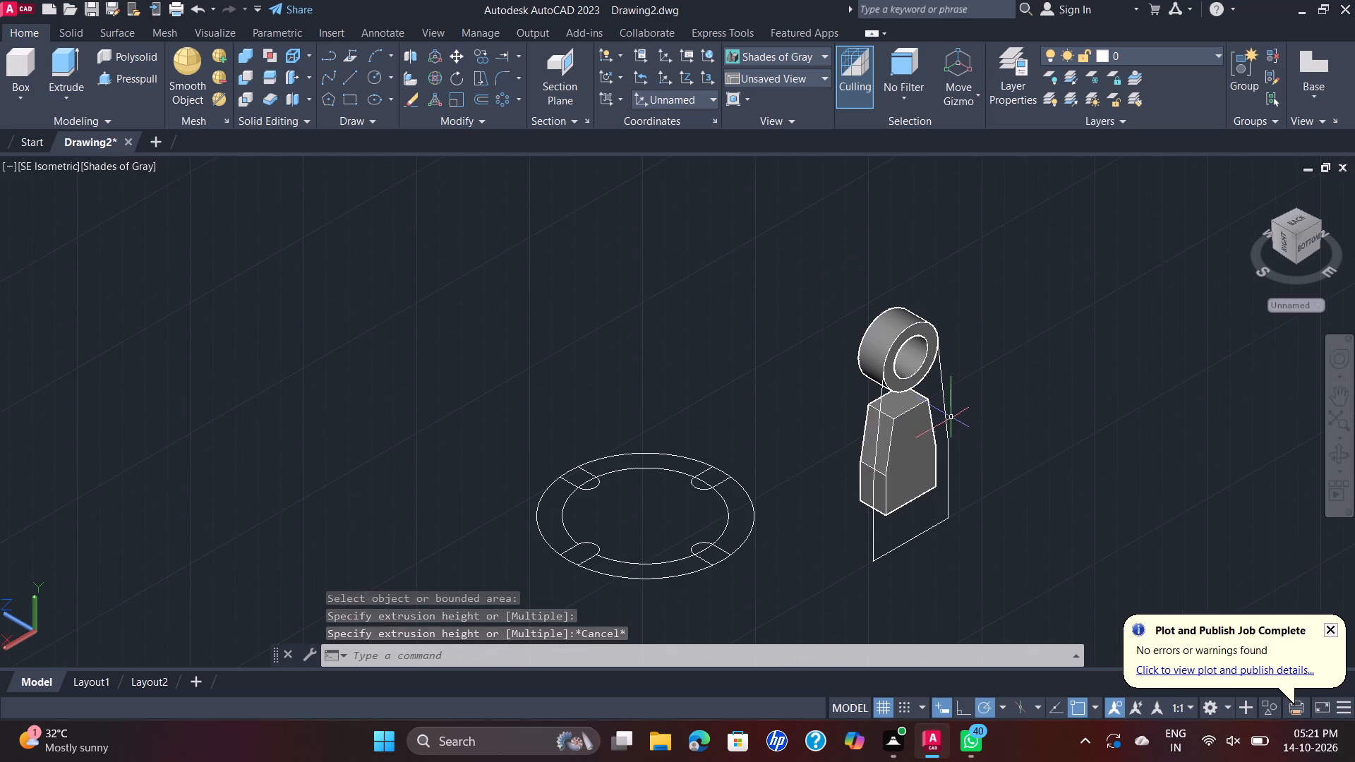
pyautogui.scroll(1, 953, 397)
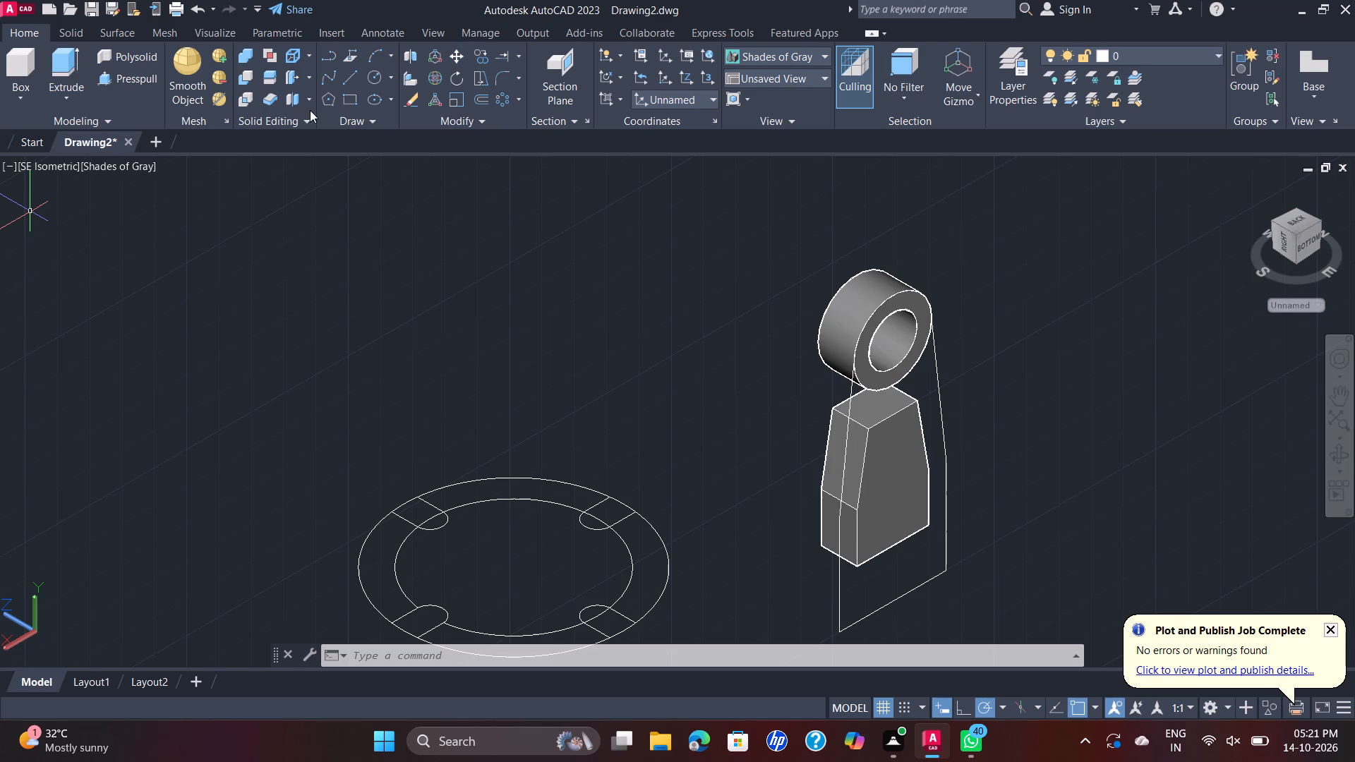
pyautogui.click(351, 79)
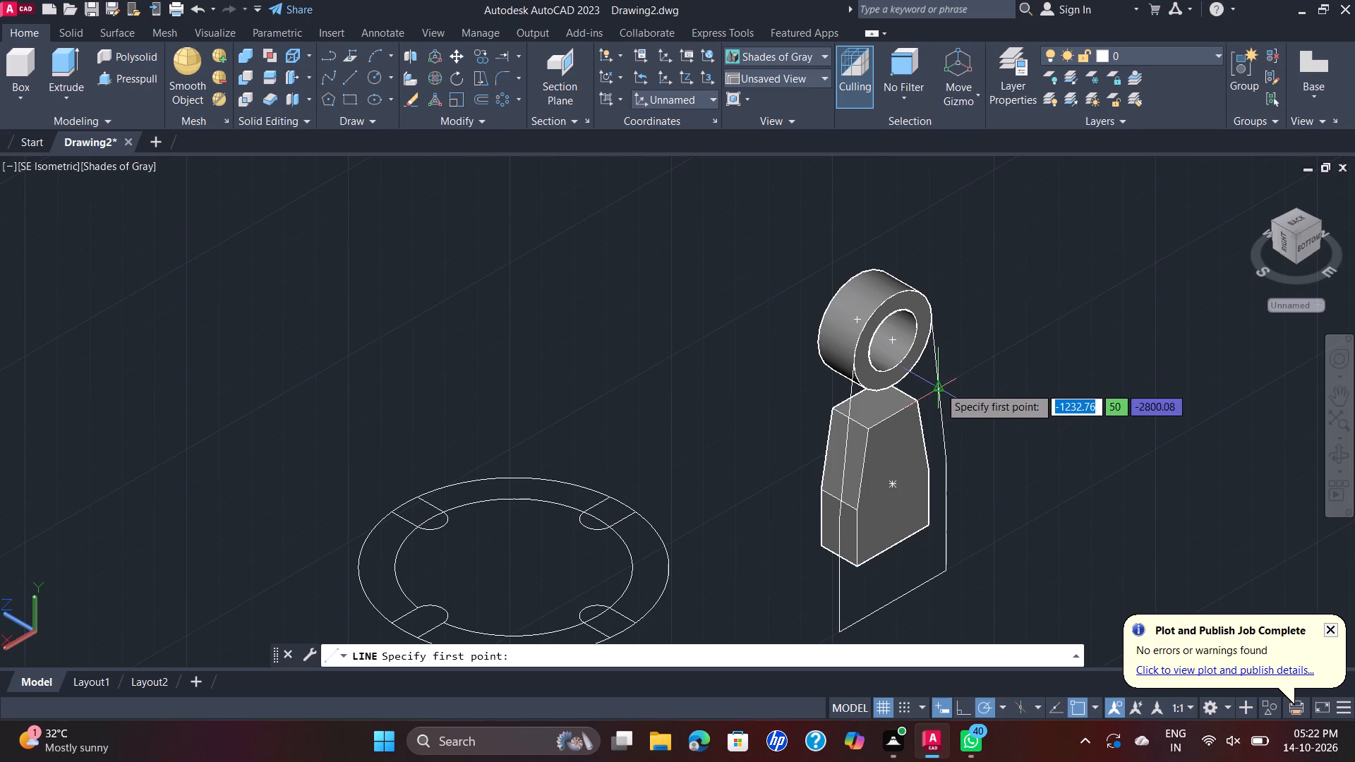
pyautogui.click(939, 387)
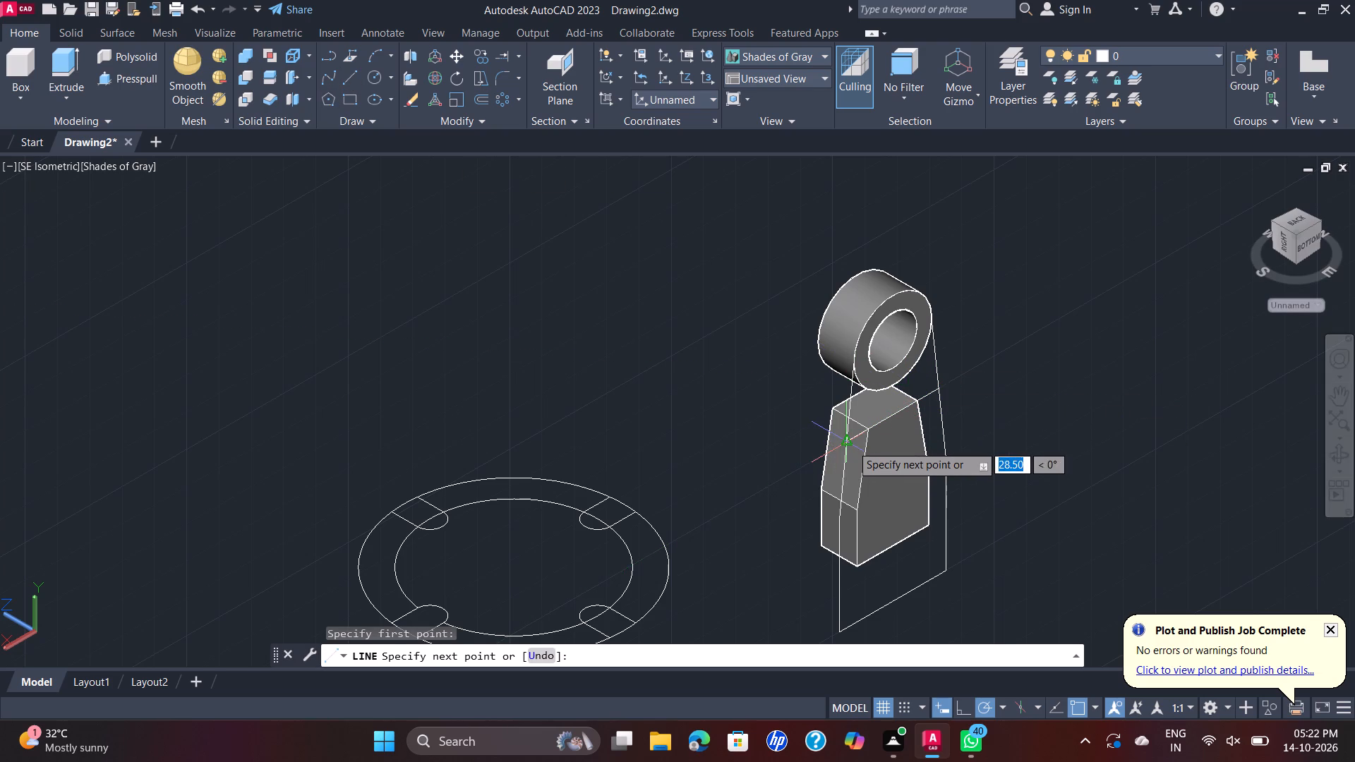
pyautogui.click(851, 445)
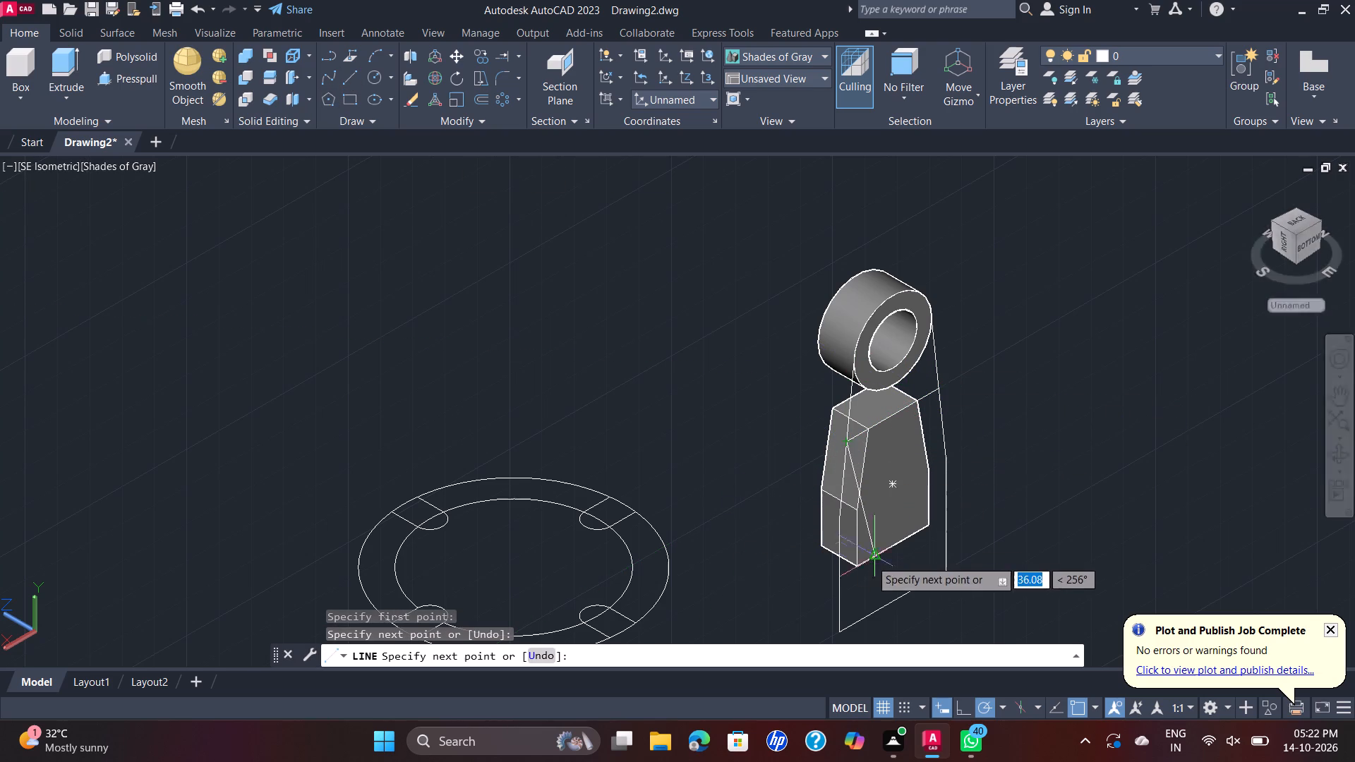
# Draw a line along the bottom of the upright's outer outline, between its two lower corners.
pyautogui.press('Escape')
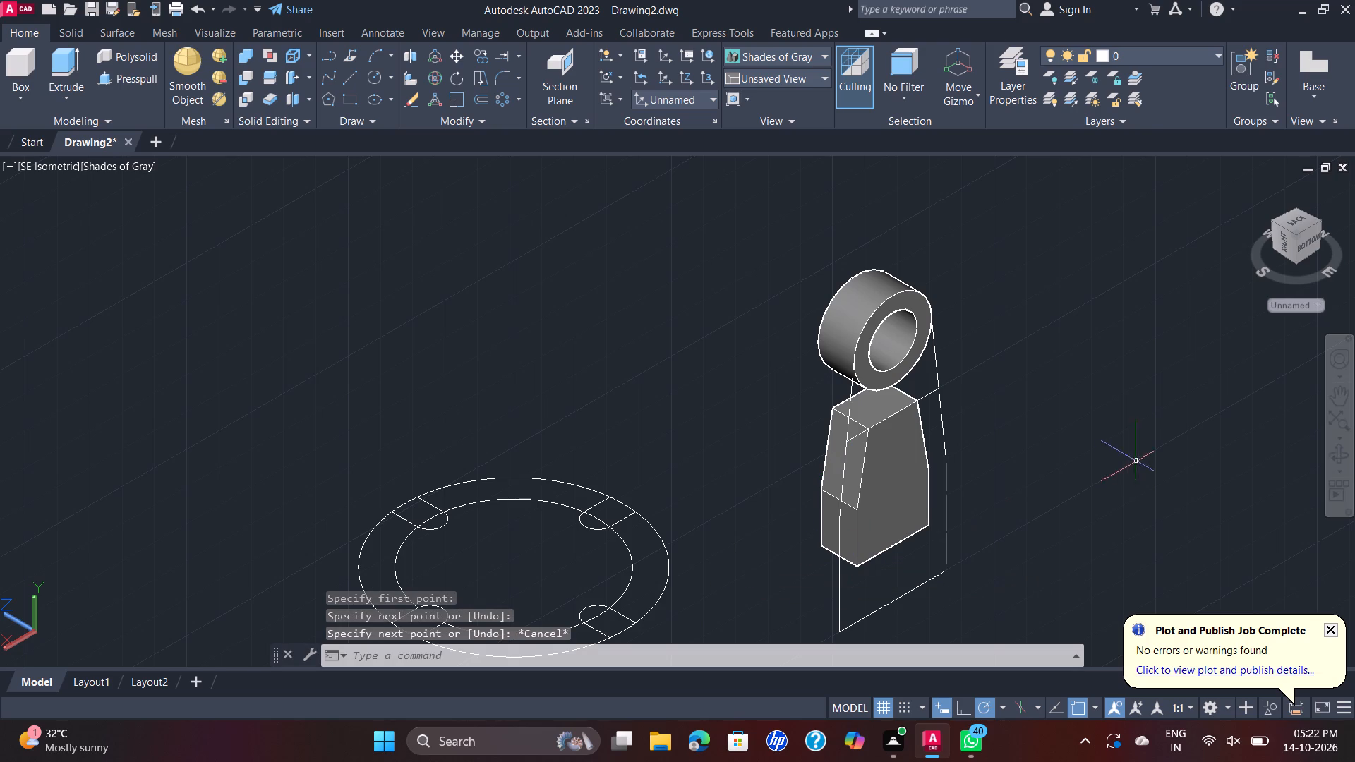
pyautogui.press('space')
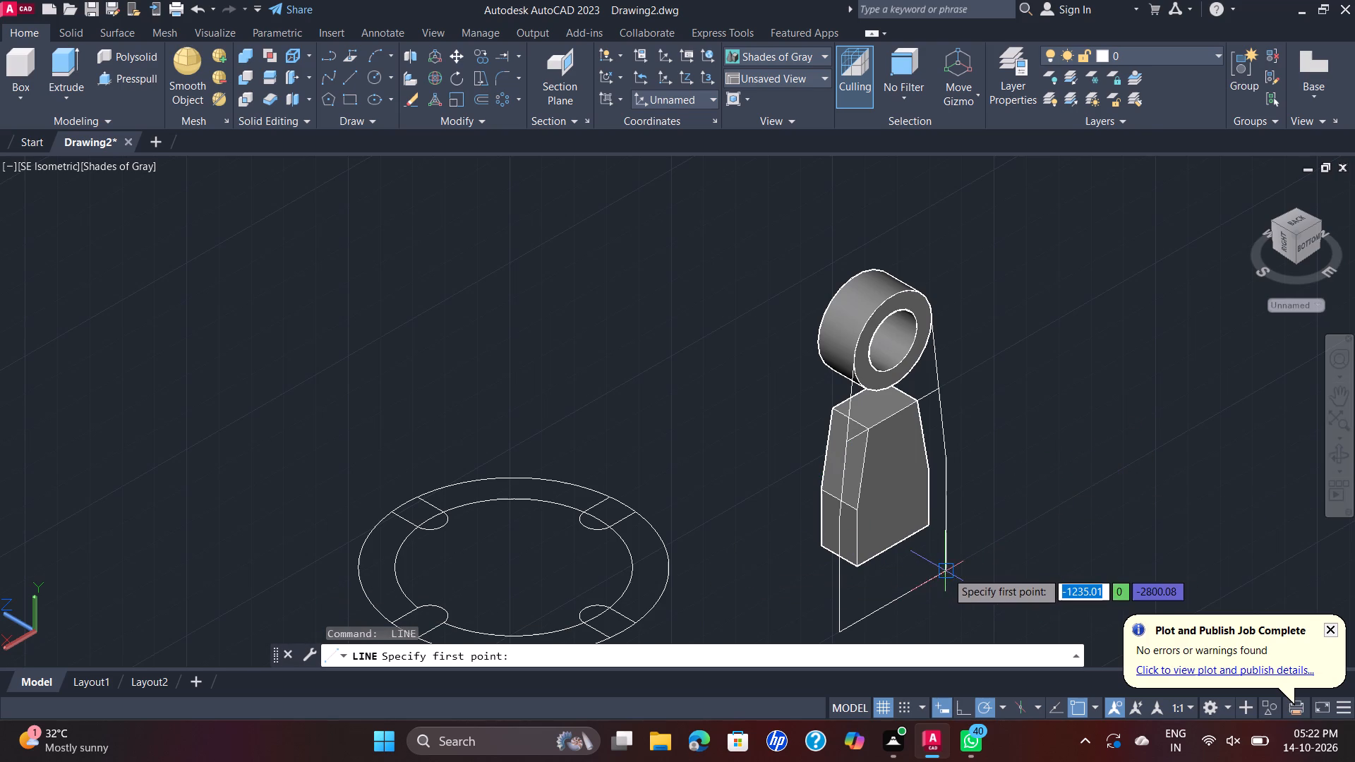
pyautogui.click(948, 571)
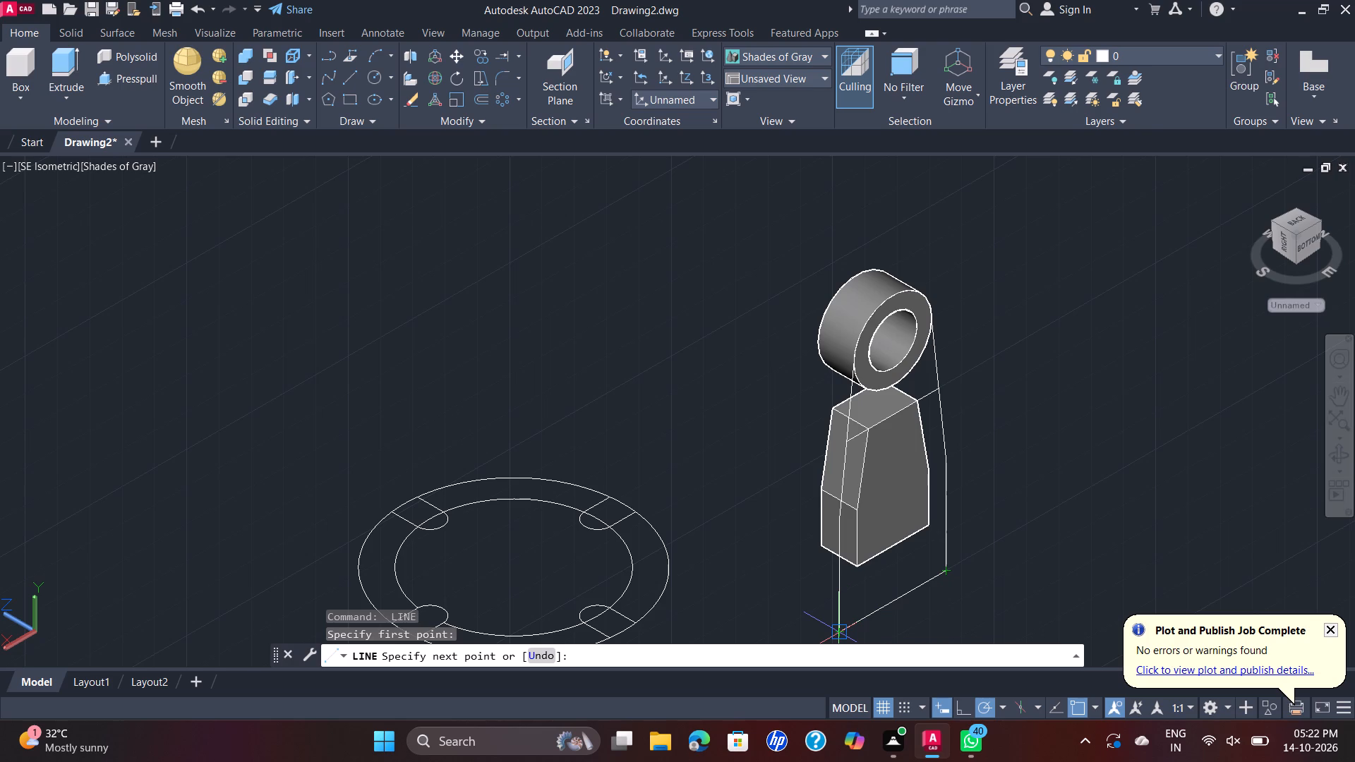
pyautogui.click(836, 634)
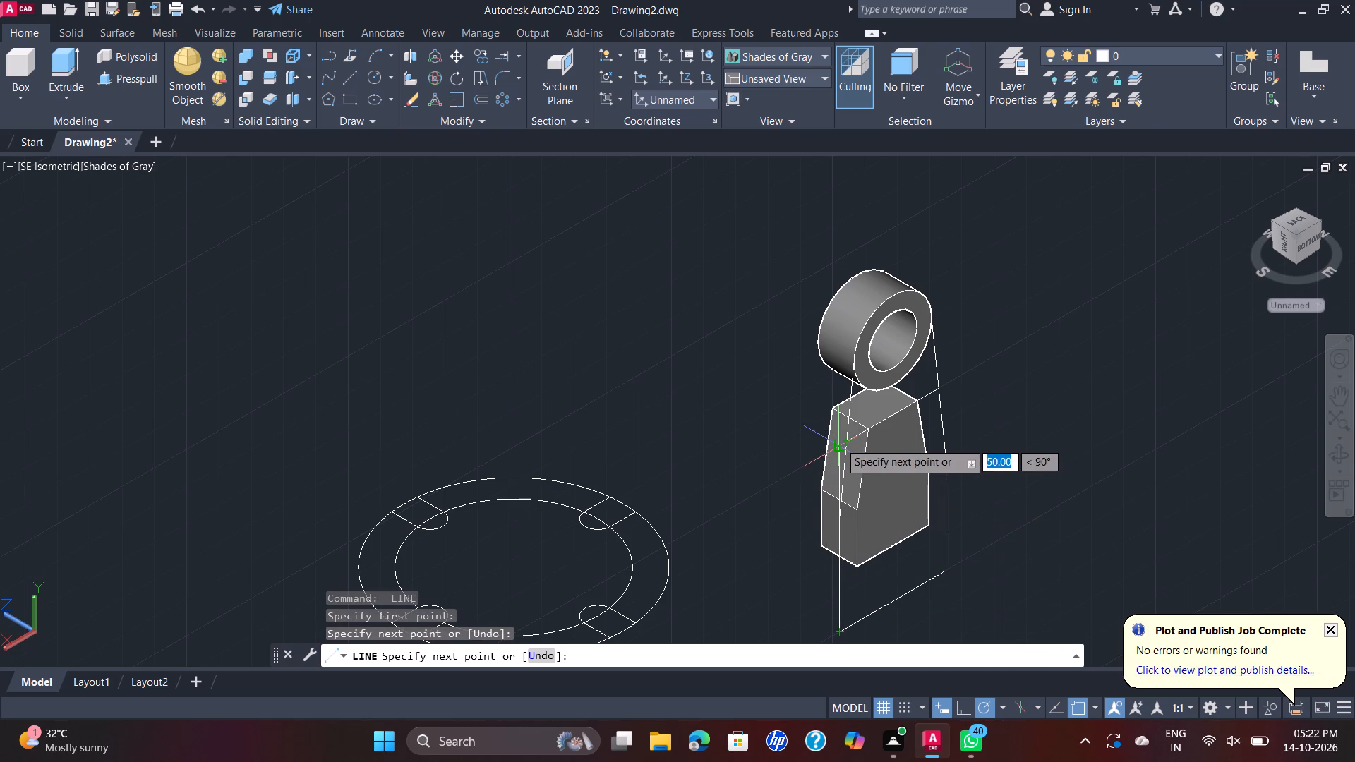
pyautogui.scroll(2, 845, 442)
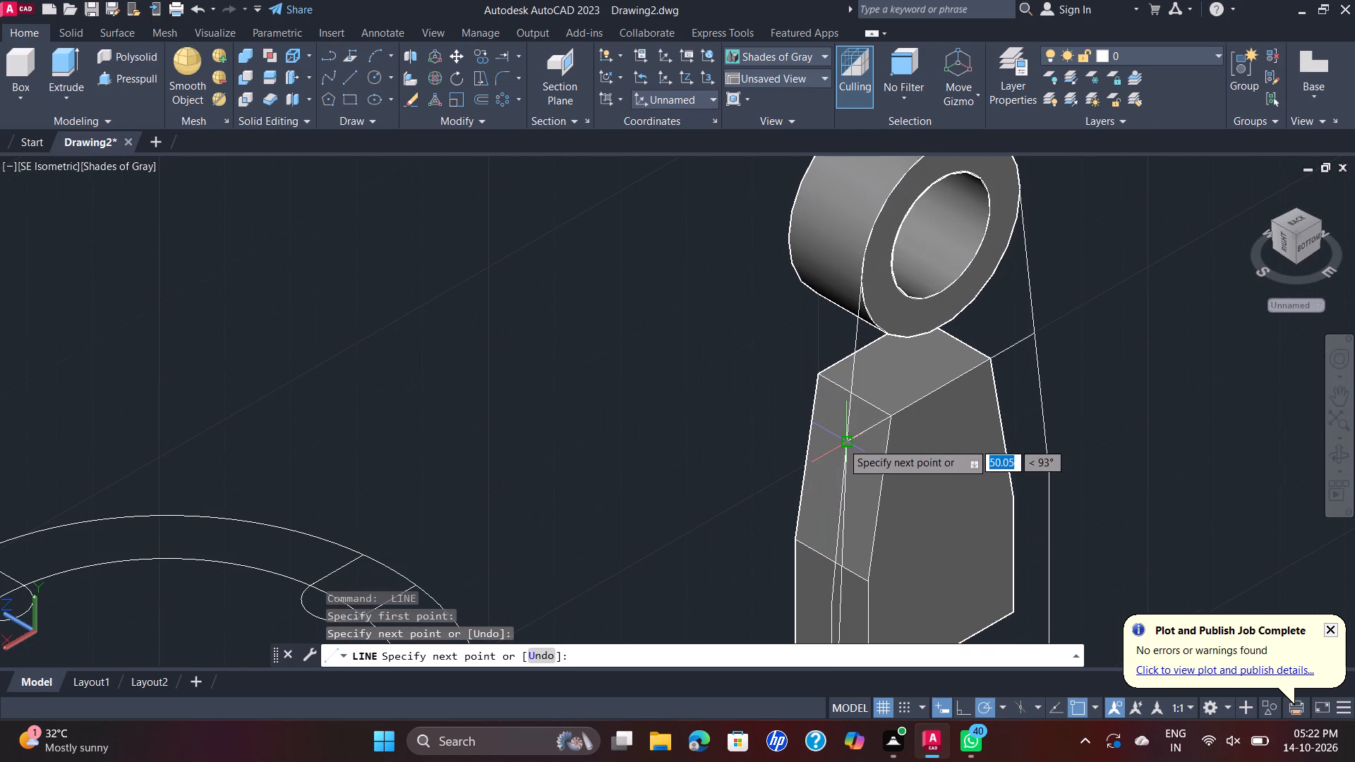
pyautogui.scroll(-1, 843, 442)
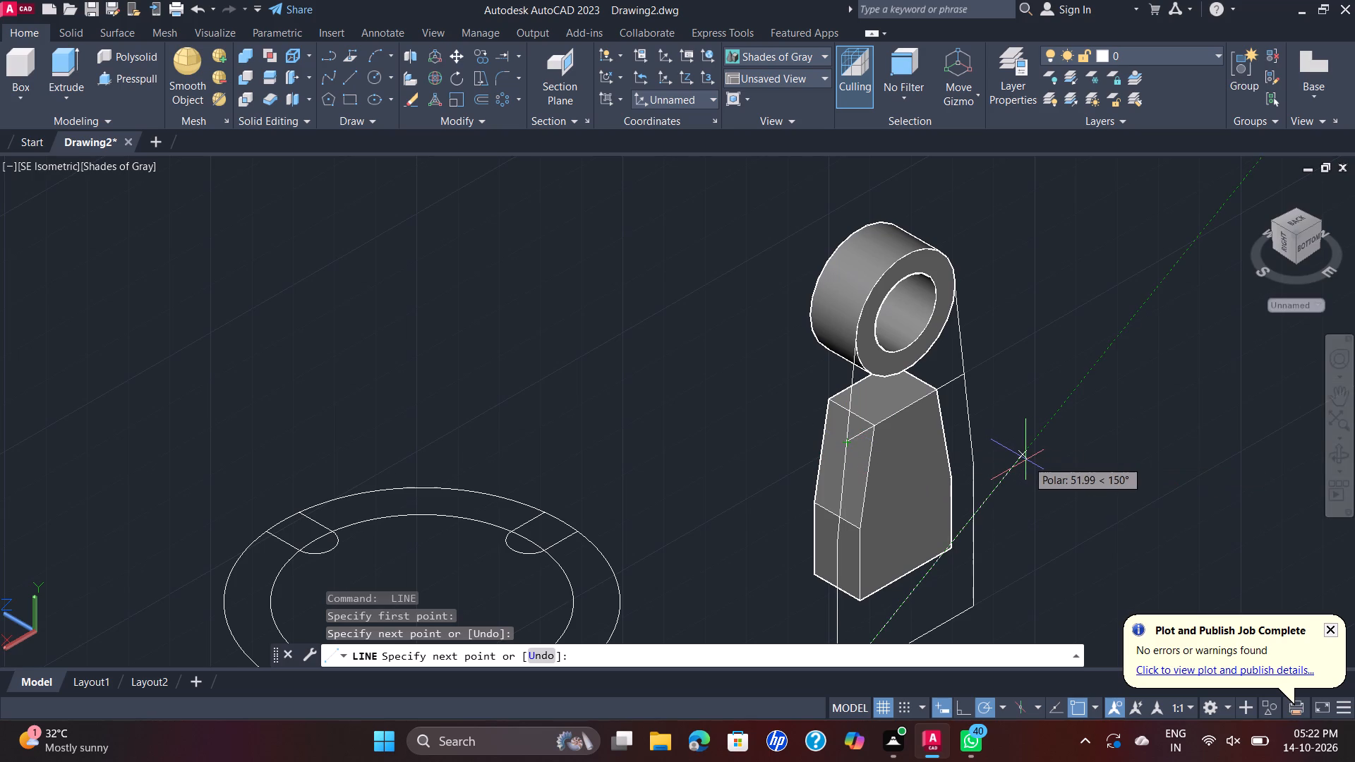
pyautogui.press('Escape')
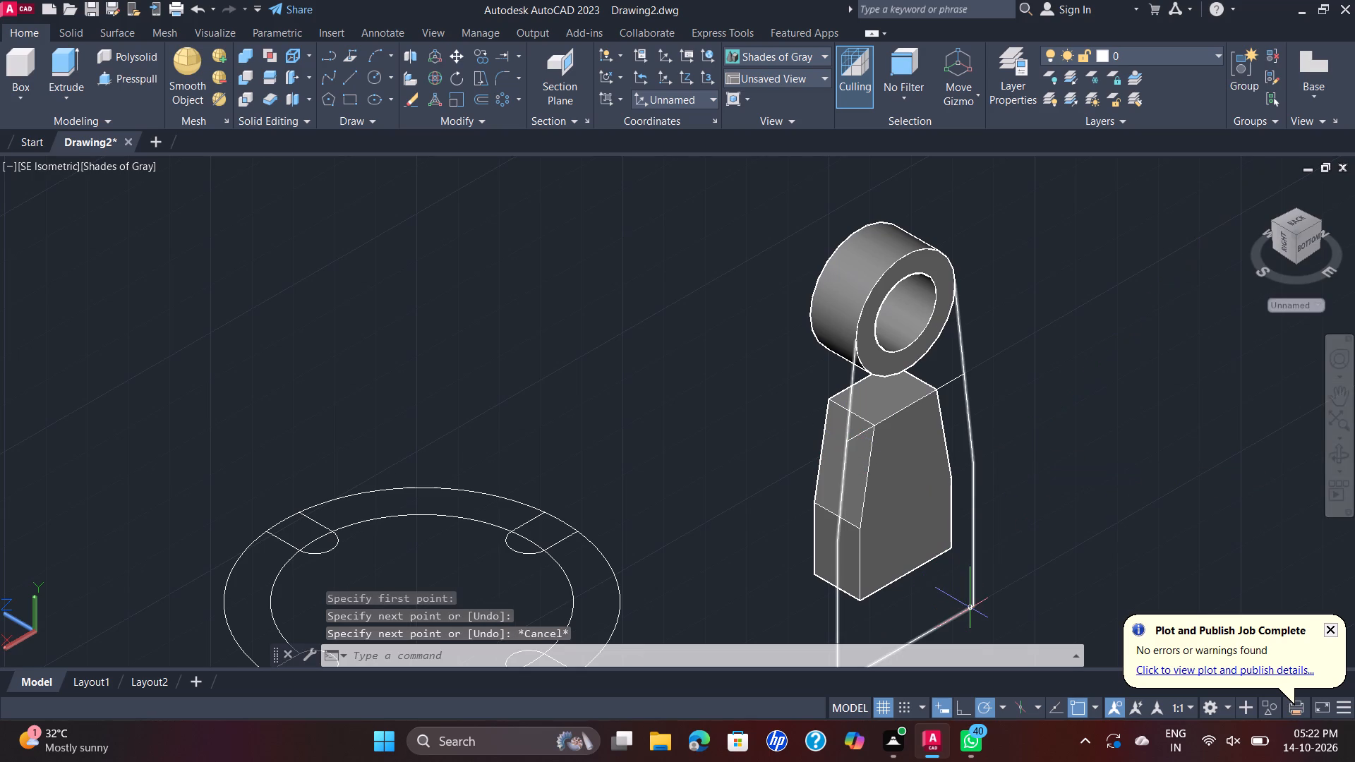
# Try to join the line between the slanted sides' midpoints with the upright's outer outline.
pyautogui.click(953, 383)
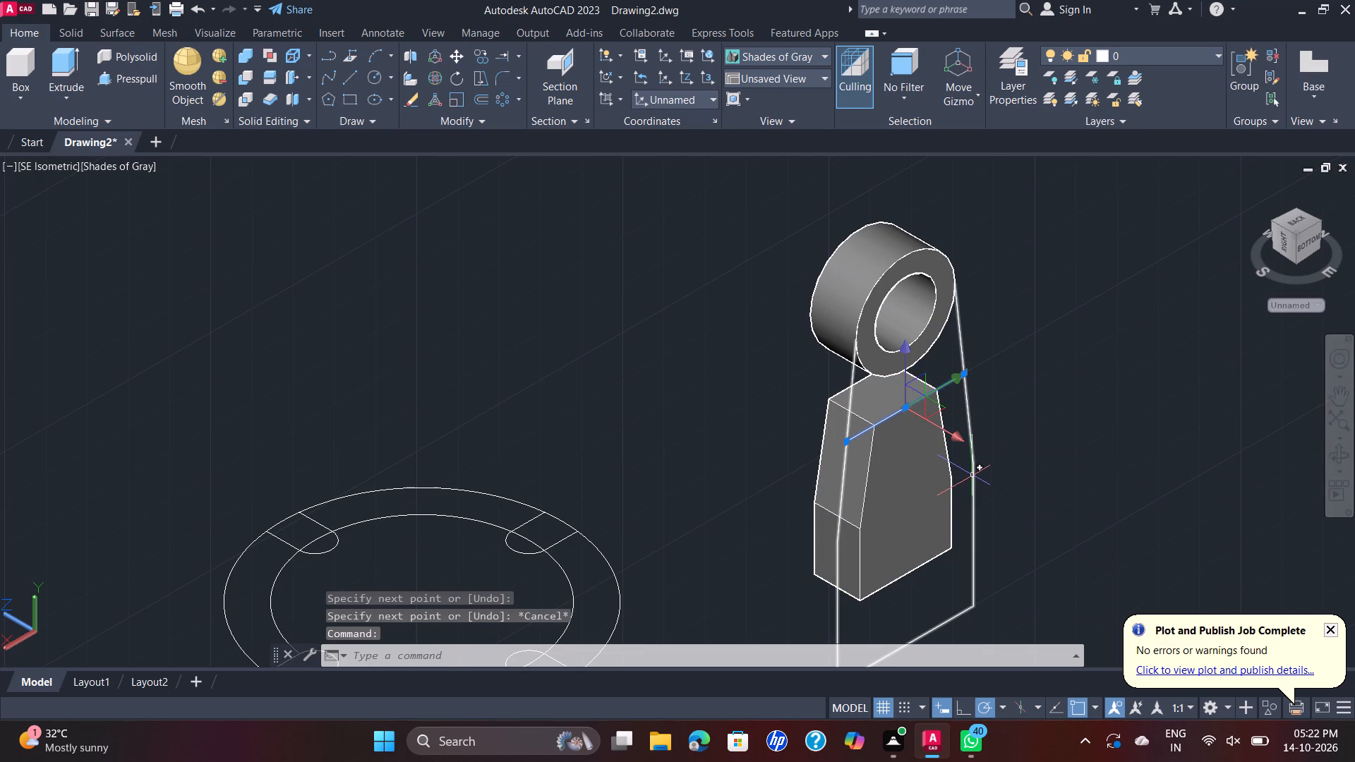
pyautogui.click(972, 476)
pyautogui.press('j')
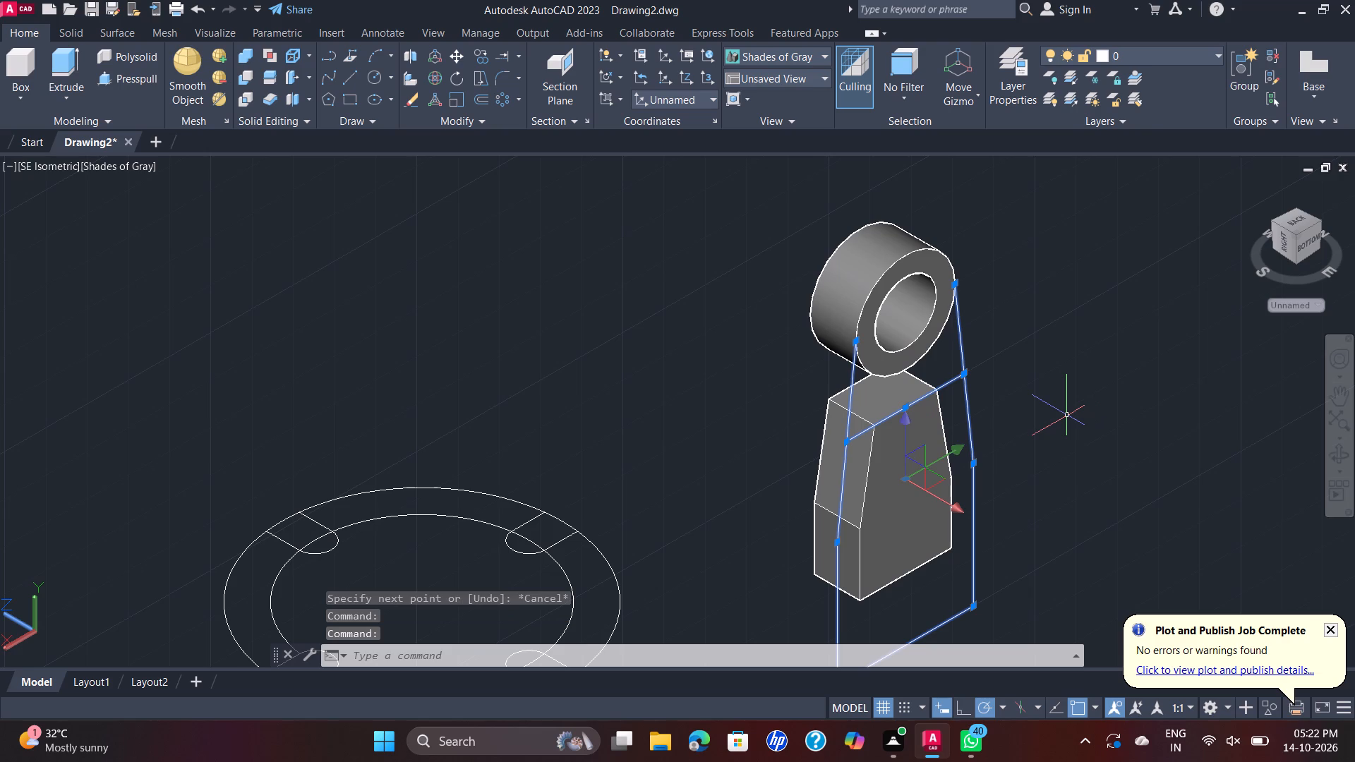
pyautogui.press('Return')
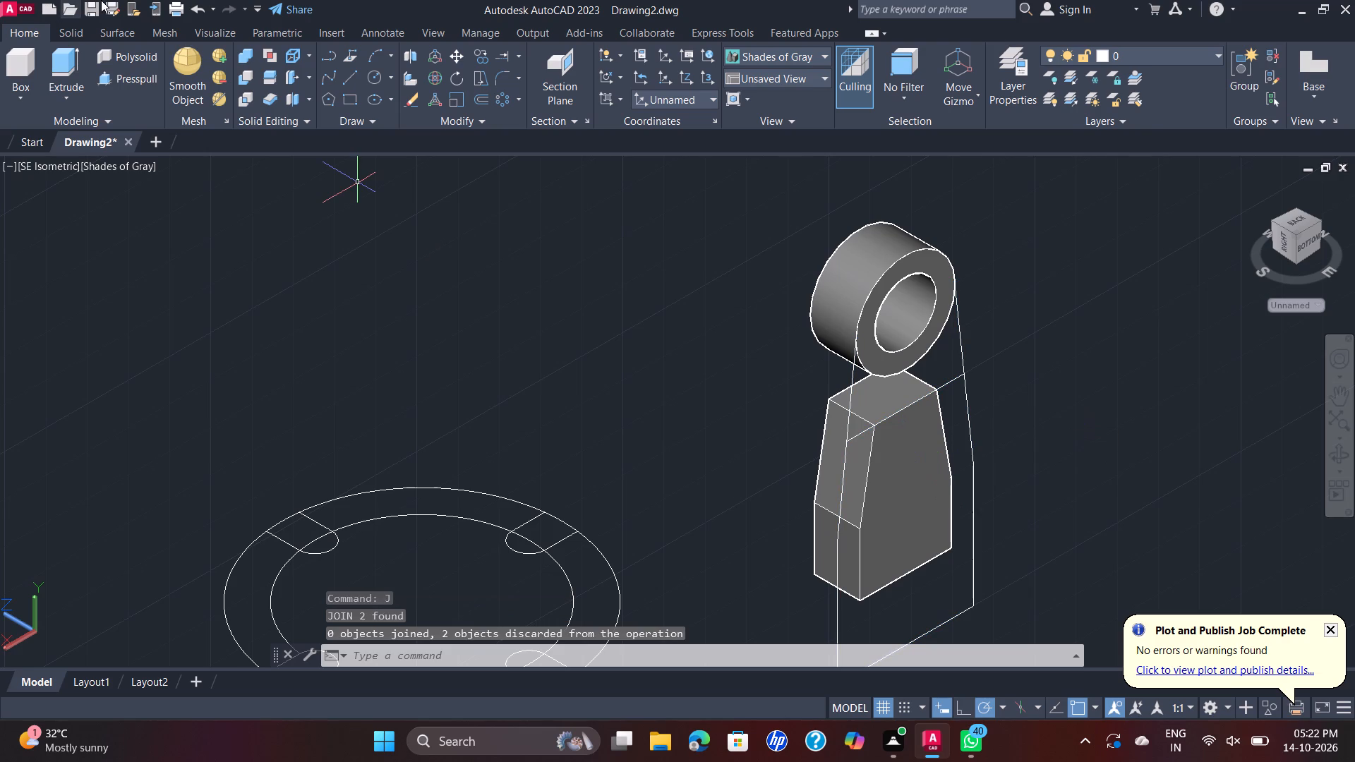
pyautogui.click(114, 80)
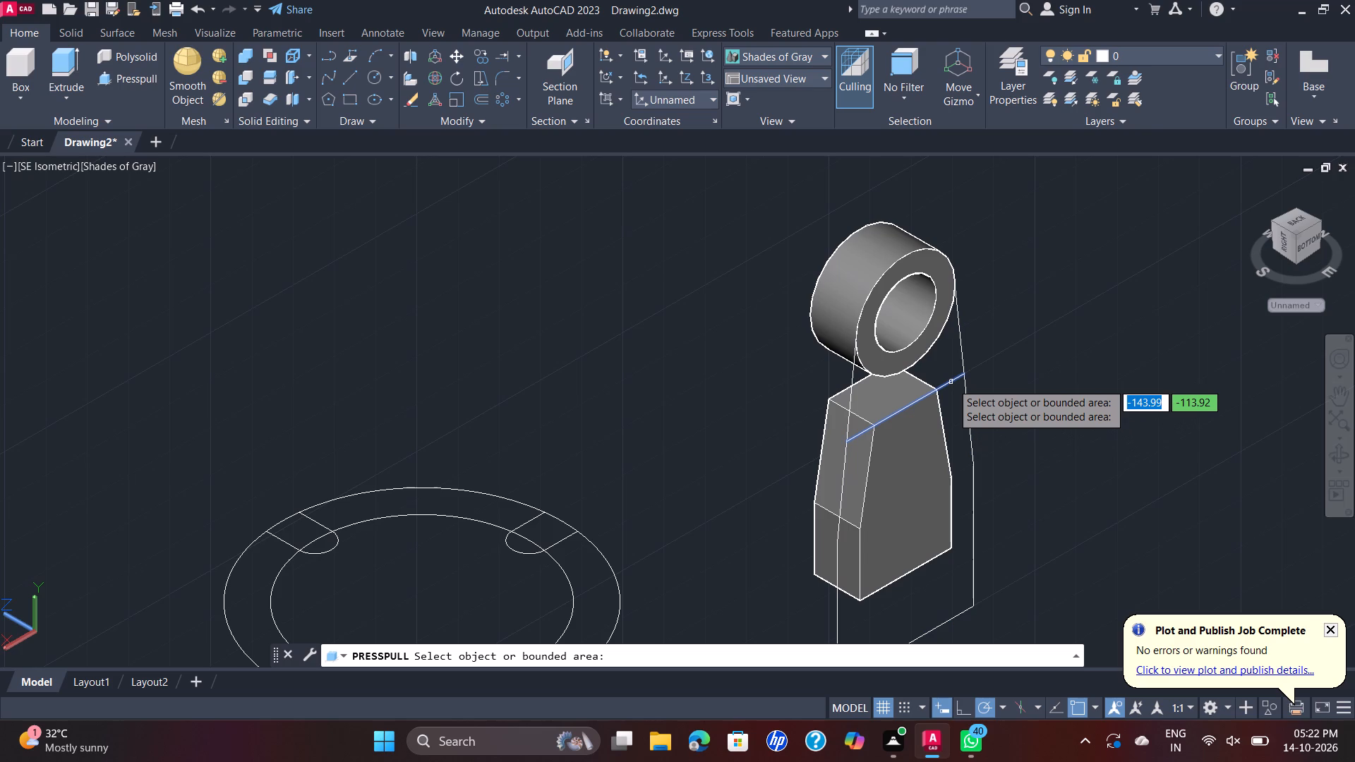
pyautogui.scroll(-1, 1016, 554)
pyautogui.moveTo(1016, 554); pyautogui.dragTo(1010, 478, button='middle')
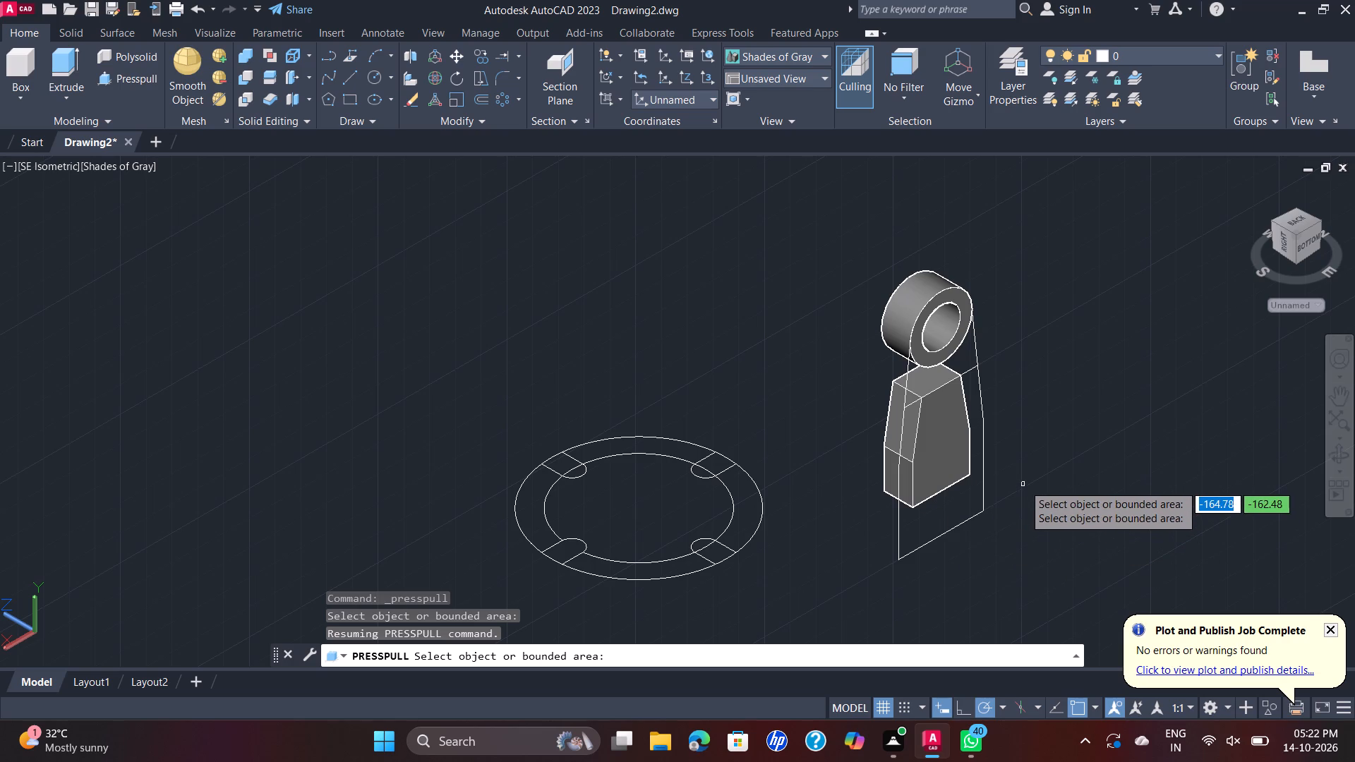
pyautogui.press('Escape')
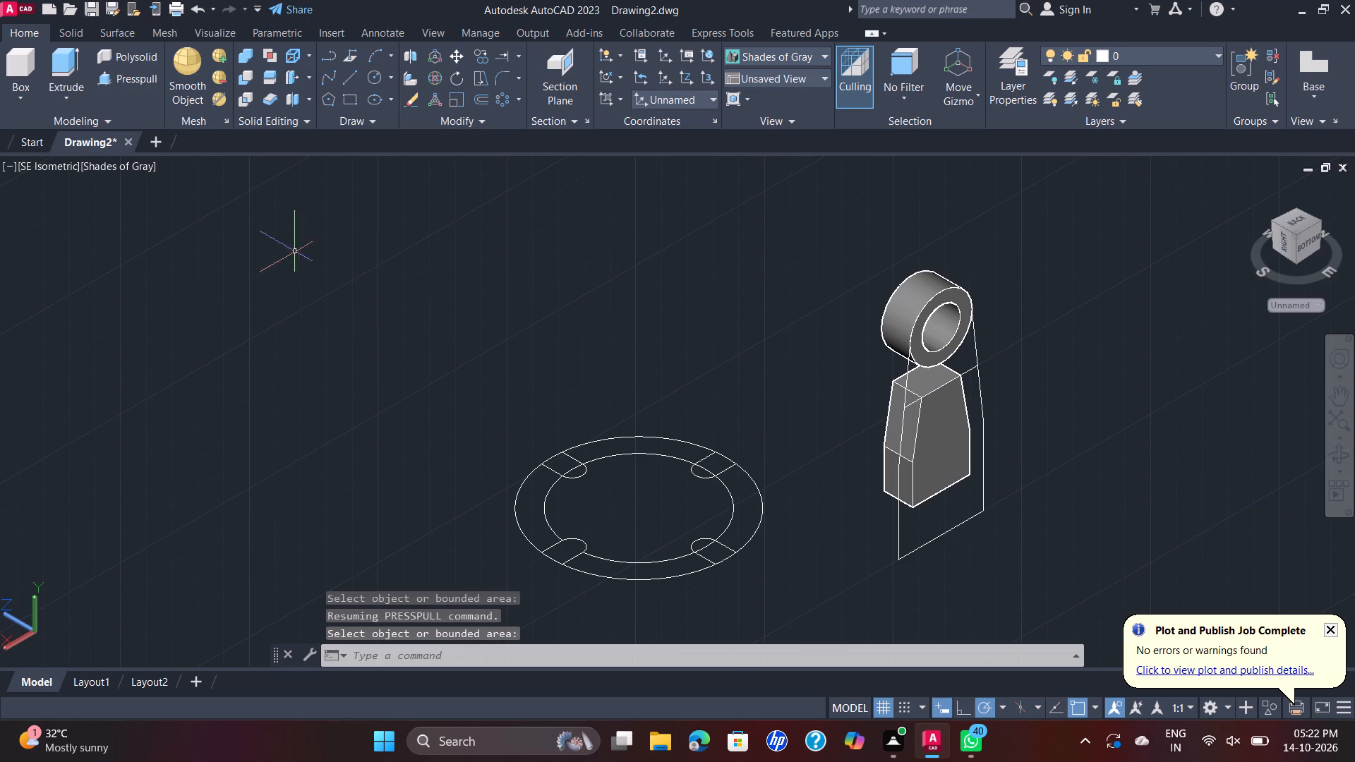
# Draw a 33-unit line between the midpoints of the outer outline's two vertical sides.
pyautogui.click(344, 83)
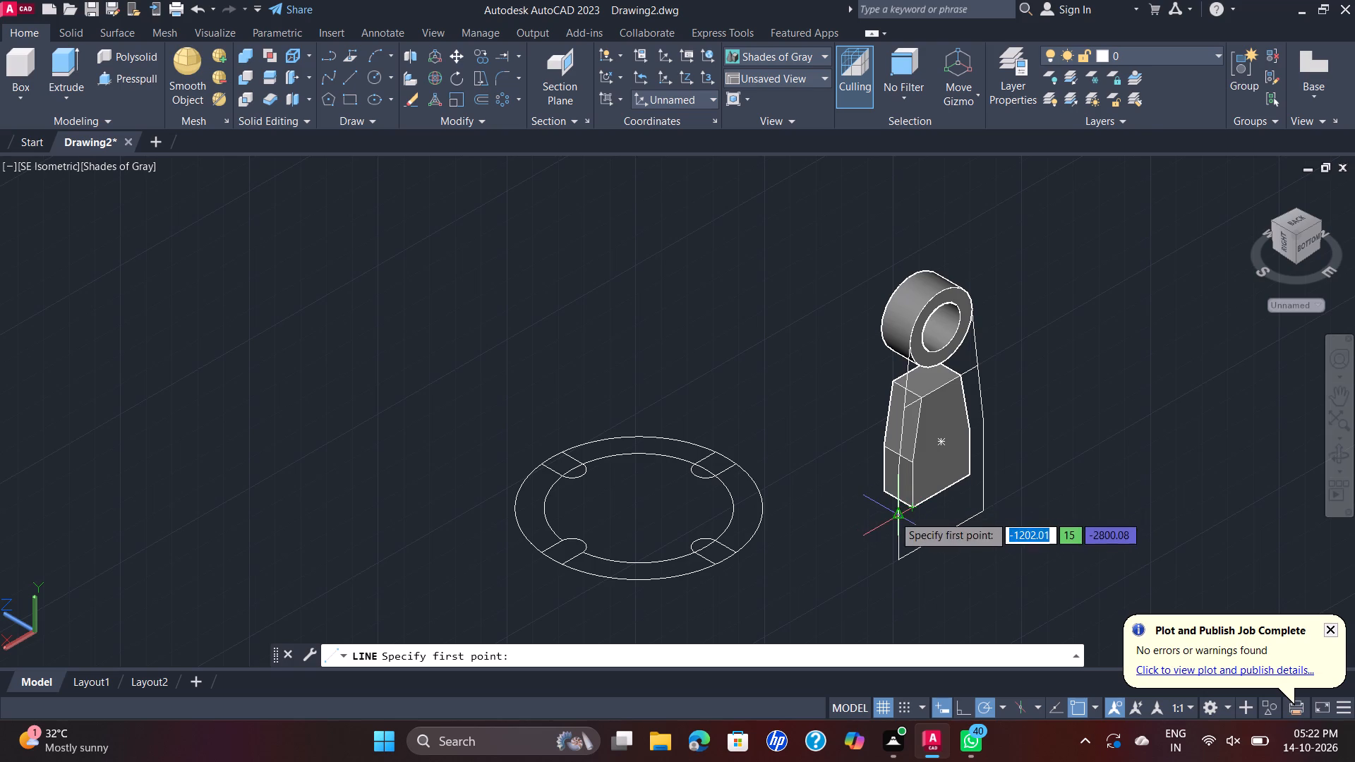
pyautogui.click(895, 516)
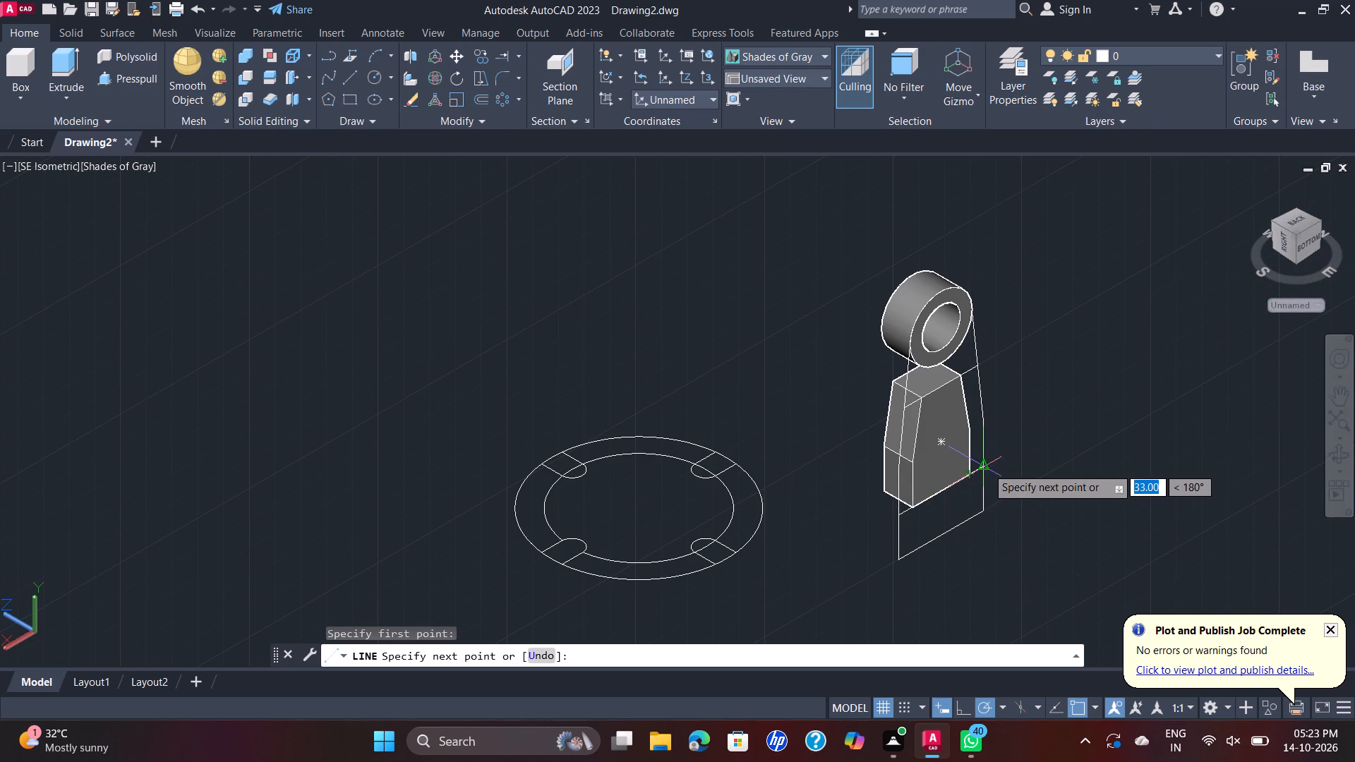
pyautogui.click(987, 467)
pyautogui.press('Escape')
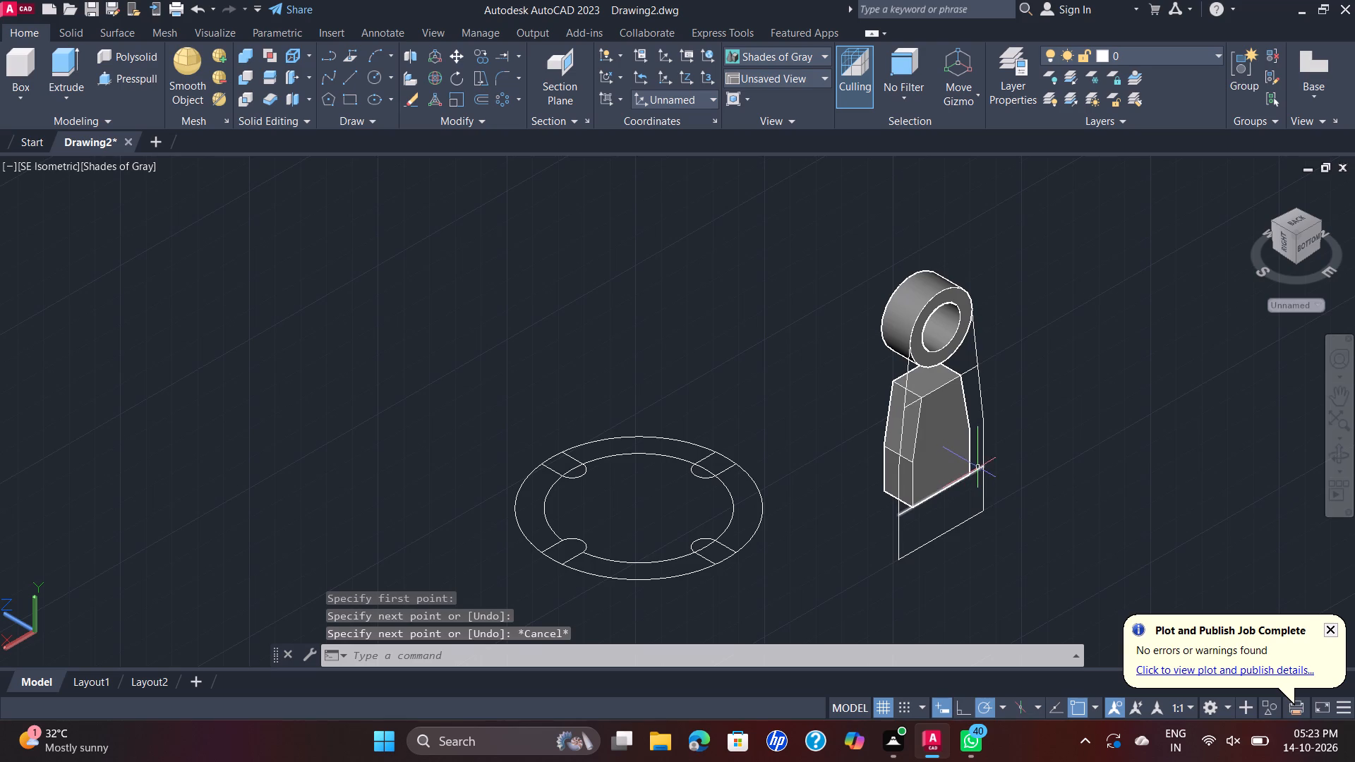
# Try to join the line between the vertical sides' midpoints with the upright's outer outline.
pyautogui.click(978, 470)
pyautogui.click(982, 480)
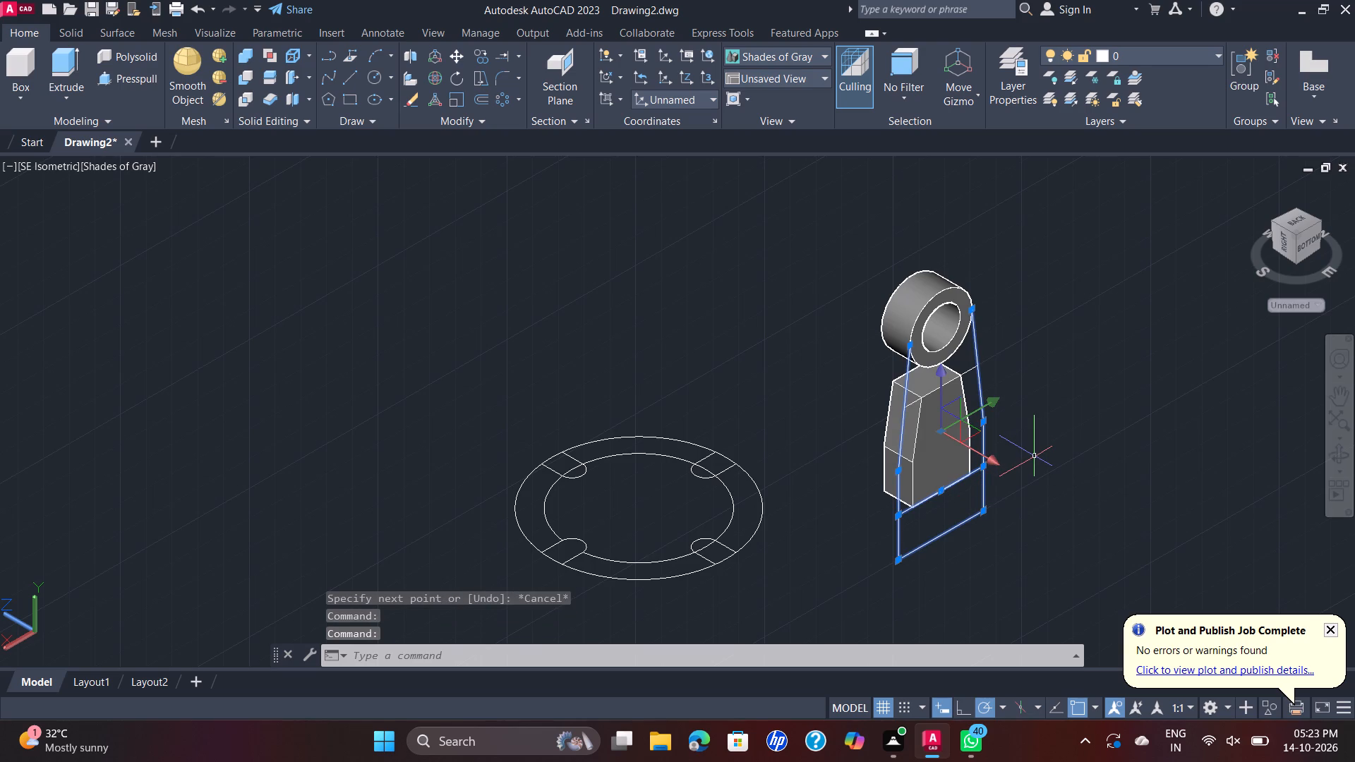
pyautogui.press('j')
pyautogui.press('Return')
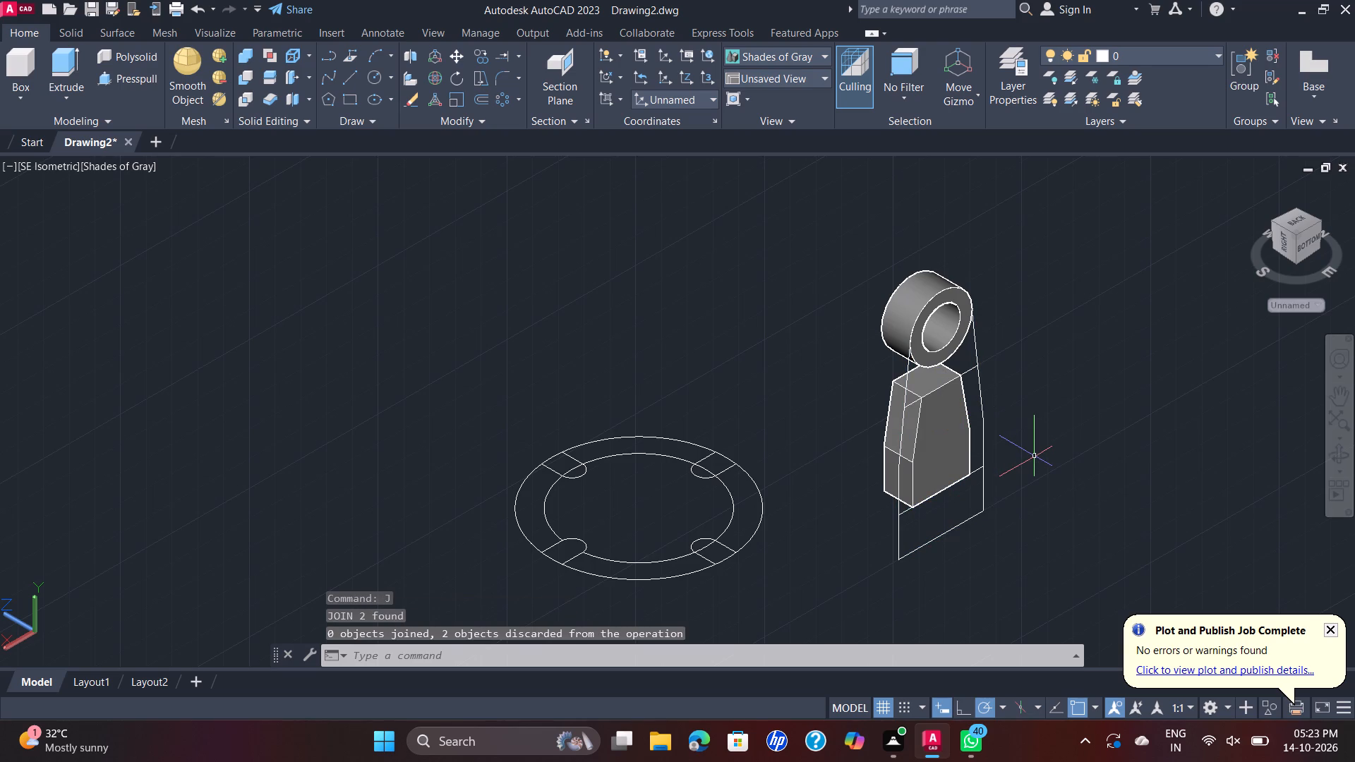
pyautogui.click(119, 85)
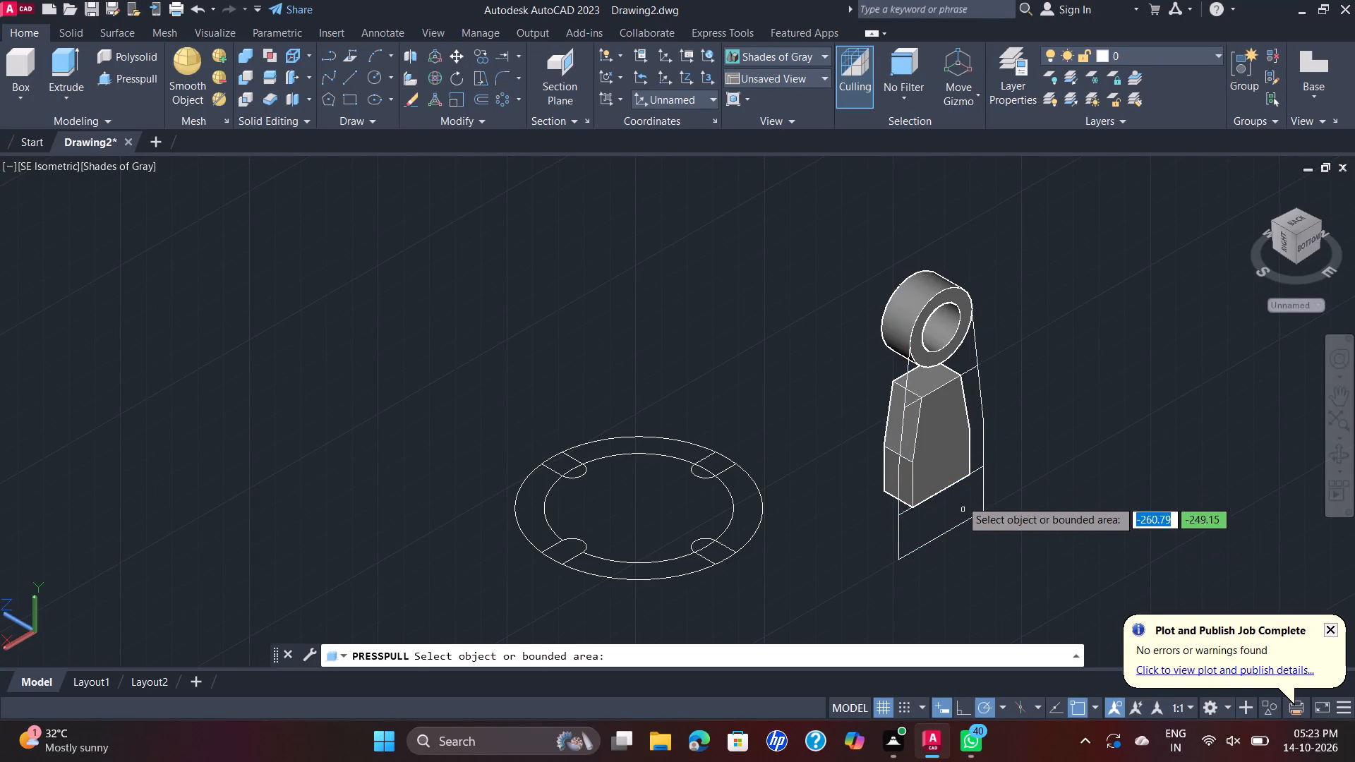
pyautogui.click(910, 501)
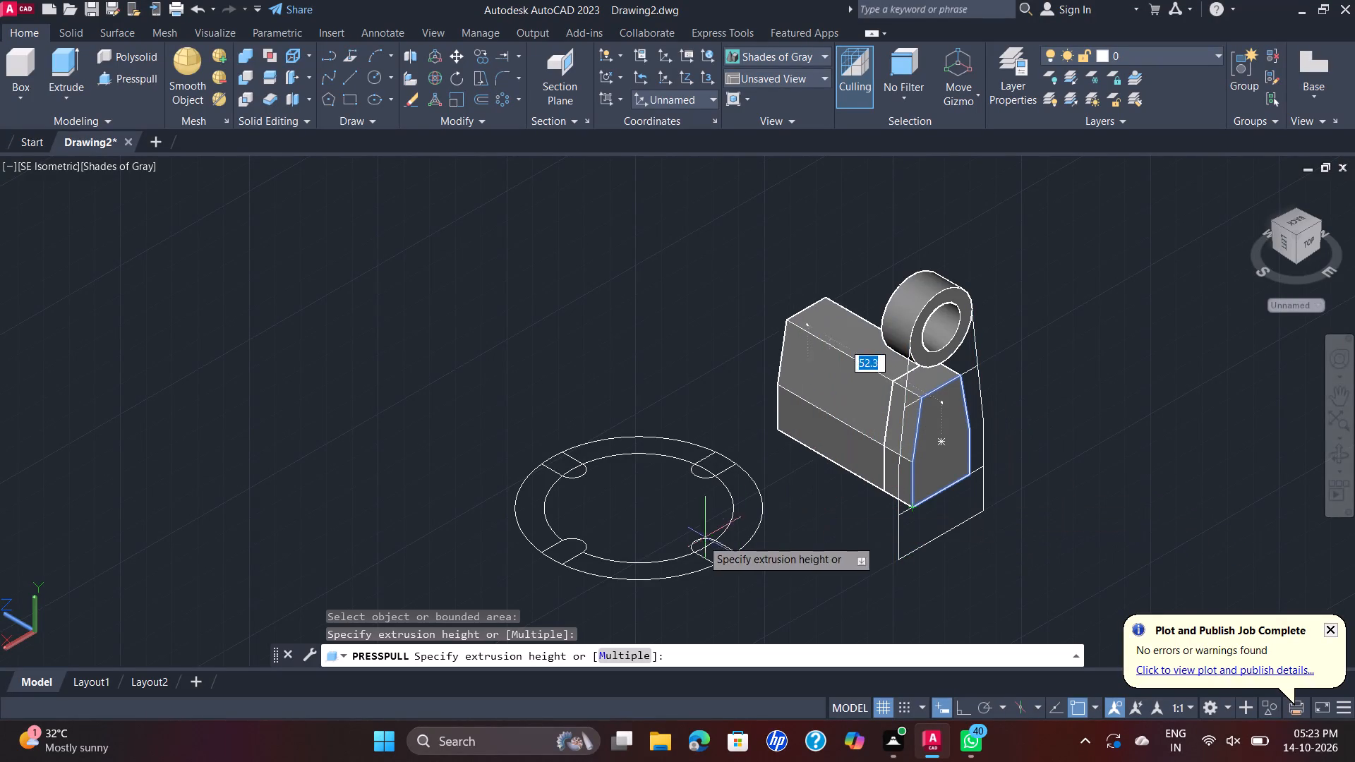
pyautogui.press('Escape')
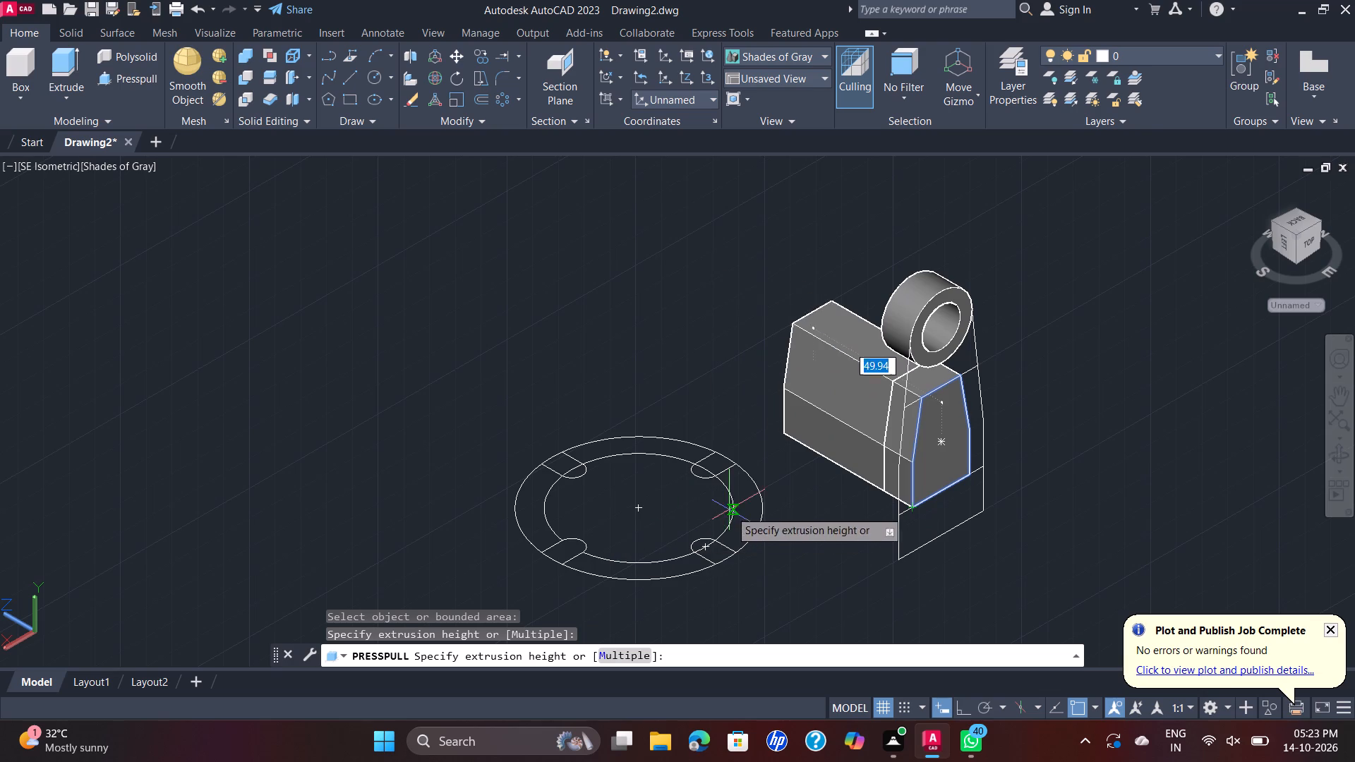
# Erase the tapered solid extruded from the upright's inner opening profile.
pyautogui.click(940, 485)
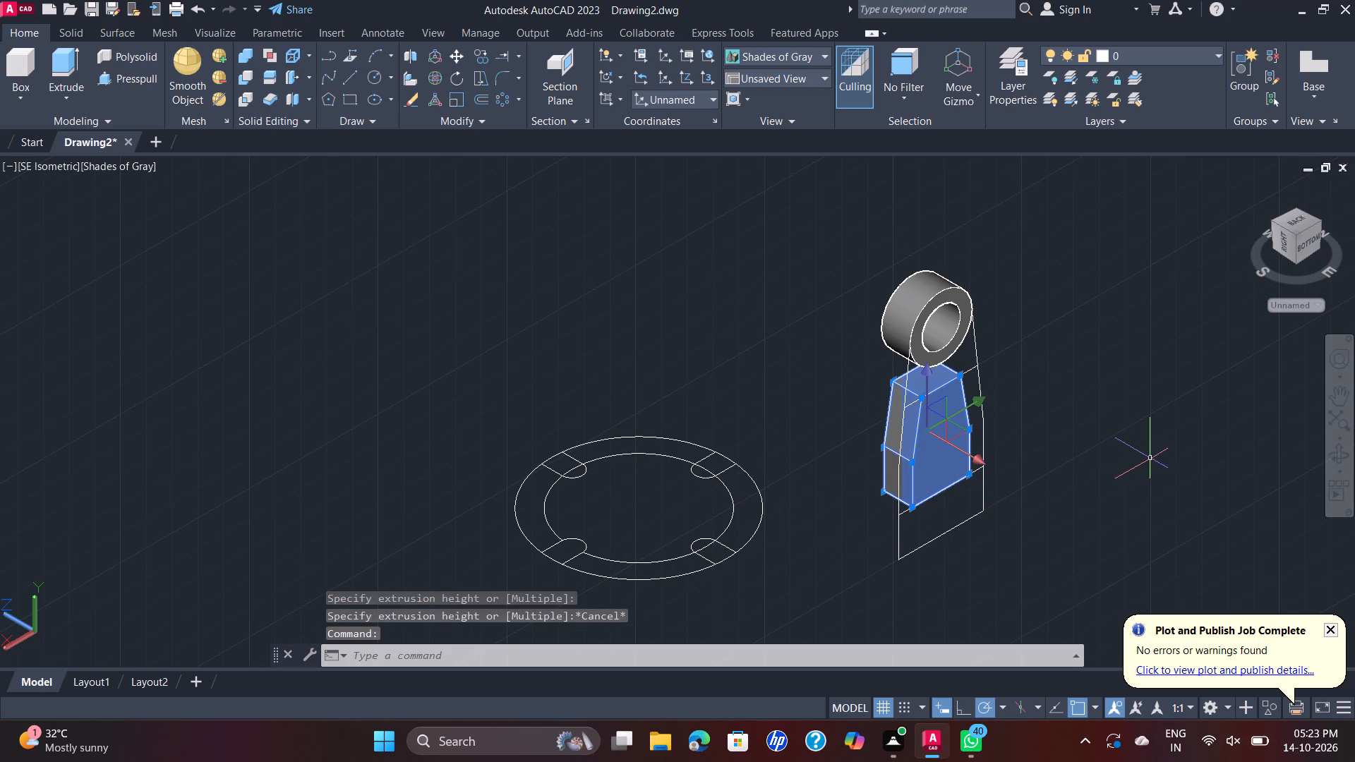
pyautogui.press('Delete')
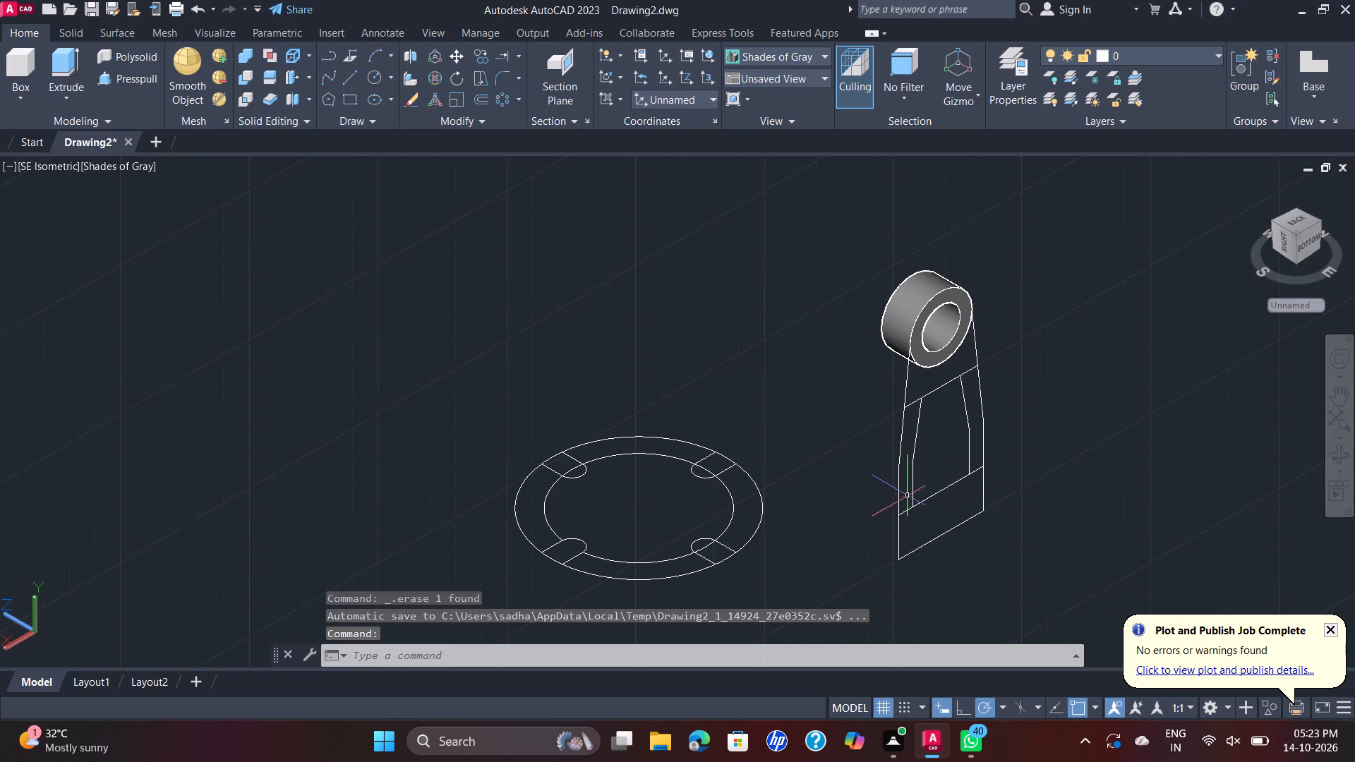
# Erase the two lines crossing the upright between its vertical sides and between its slanted sides.
pyautogui.click(908, 509)
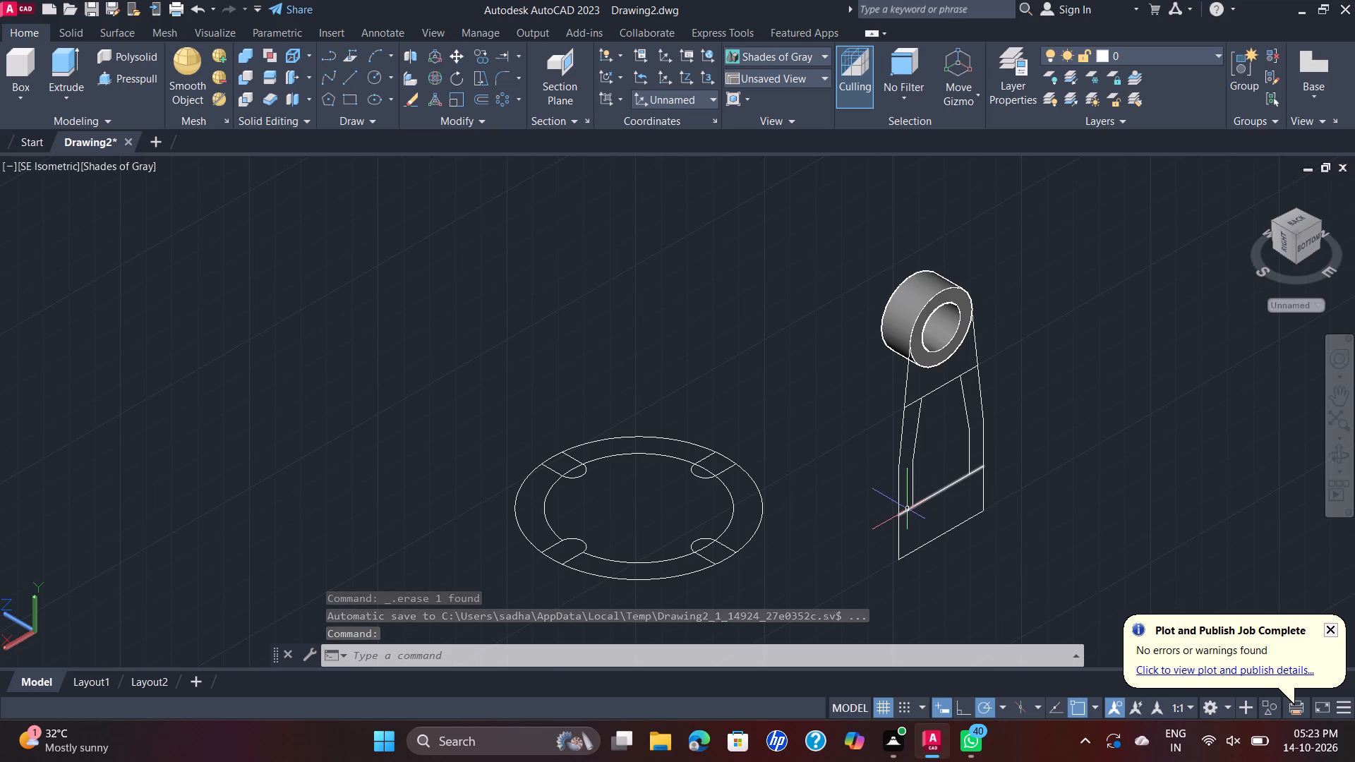
pyautogui.click(916, 404)
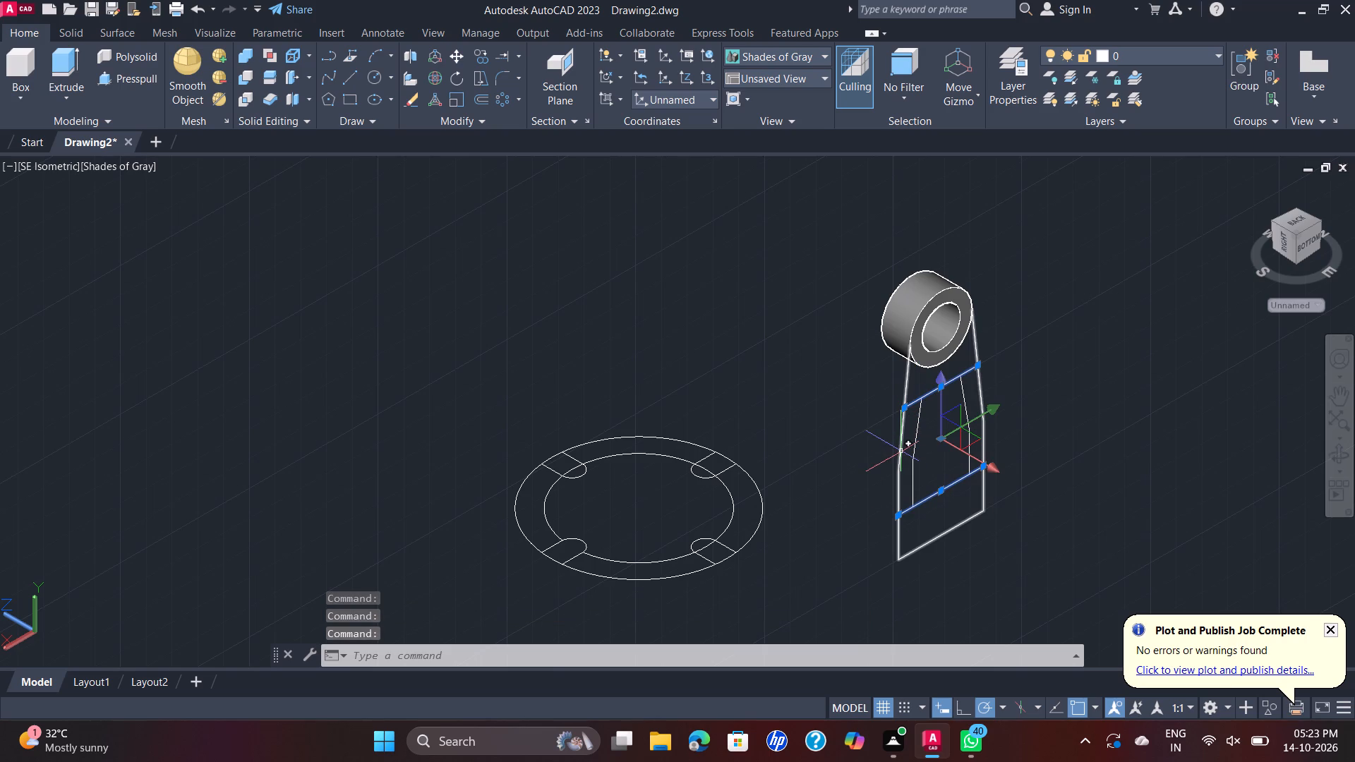
pyautogui.press('Delete')
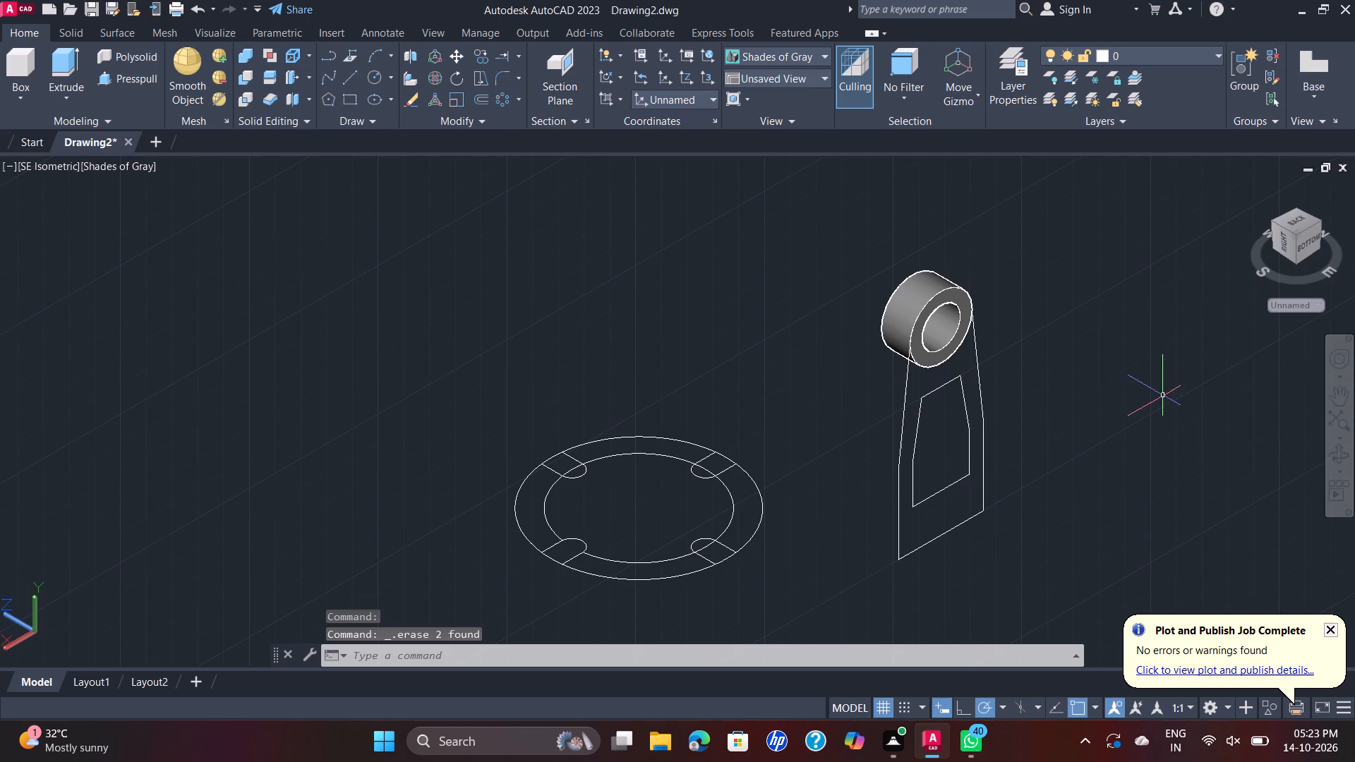
# Explode the upright's outer outline into separate lines.
pyautogui.scroll(3, 998, 433)
pyautogui.scroll(-1, 998, 433)
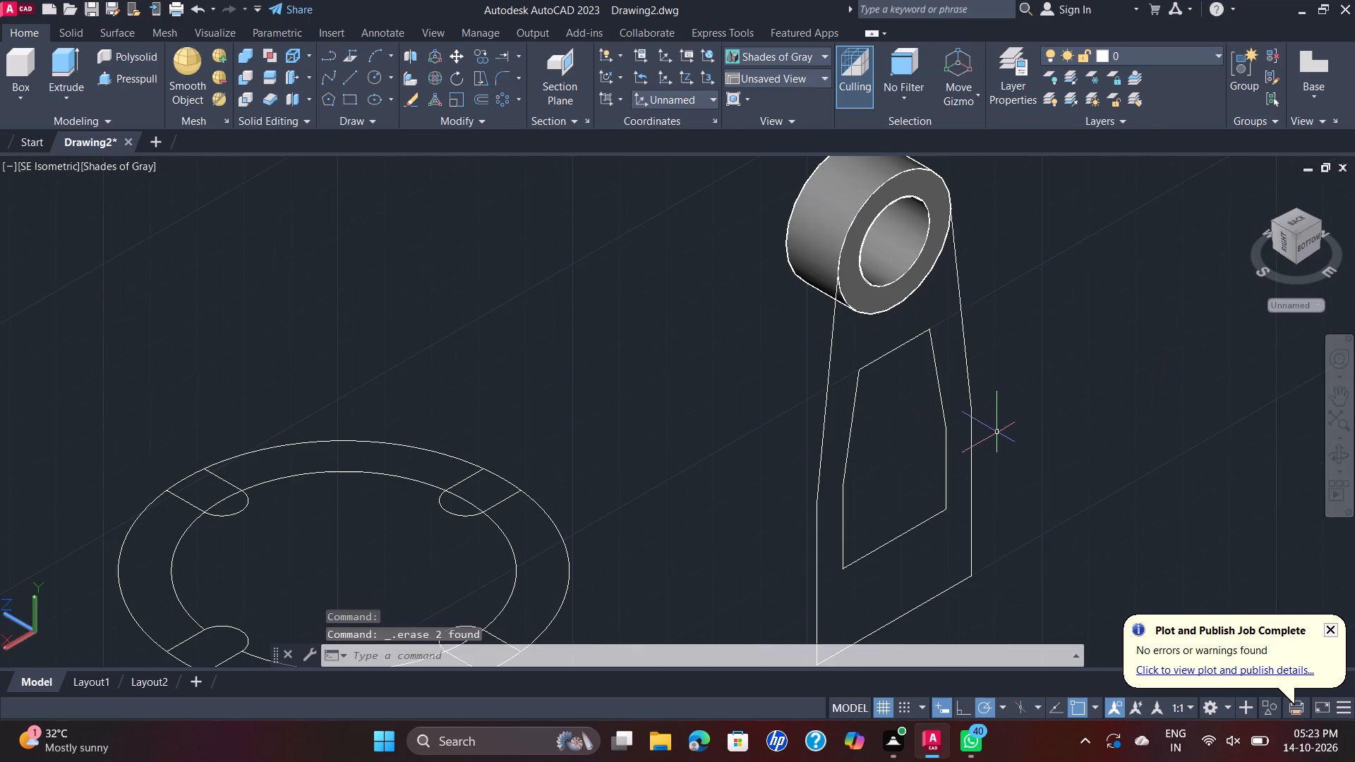
pyautogui.click(971, 425)
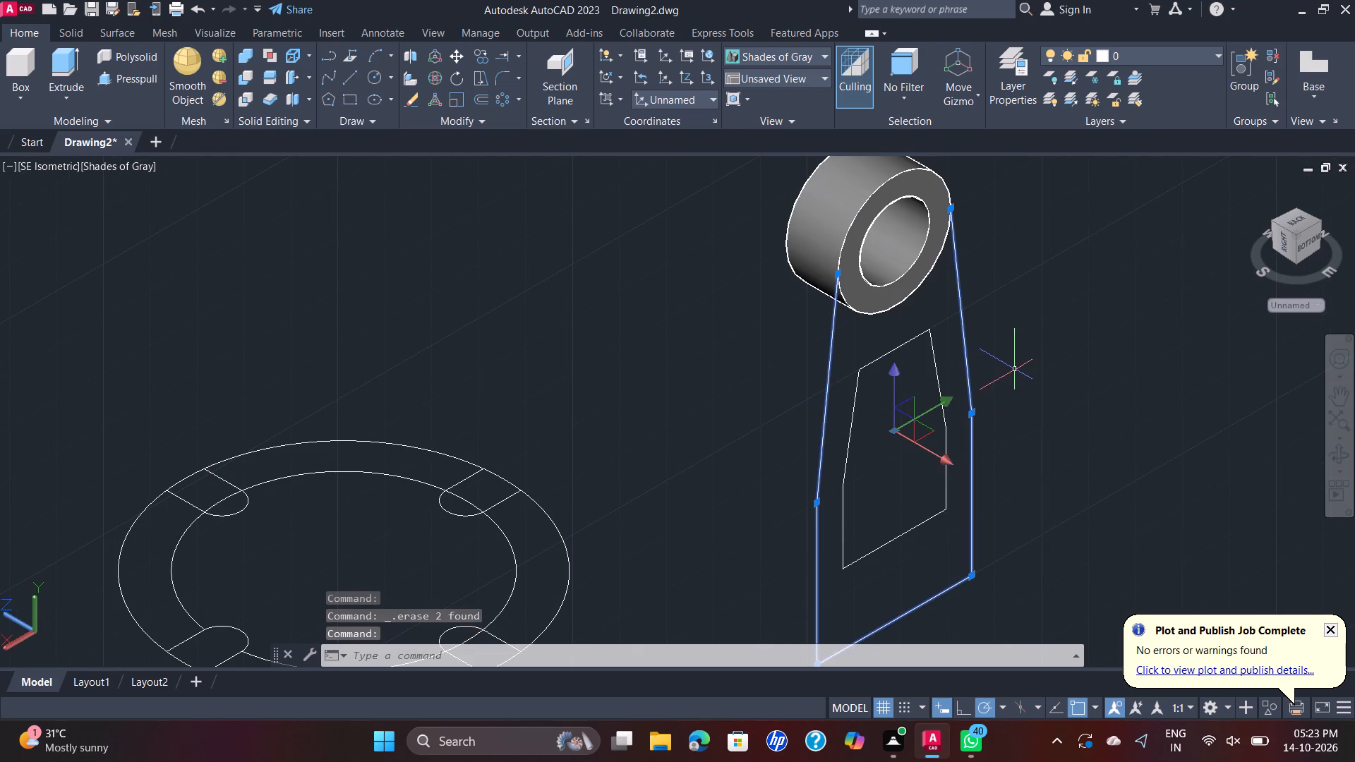
pyautogui.write('EX')
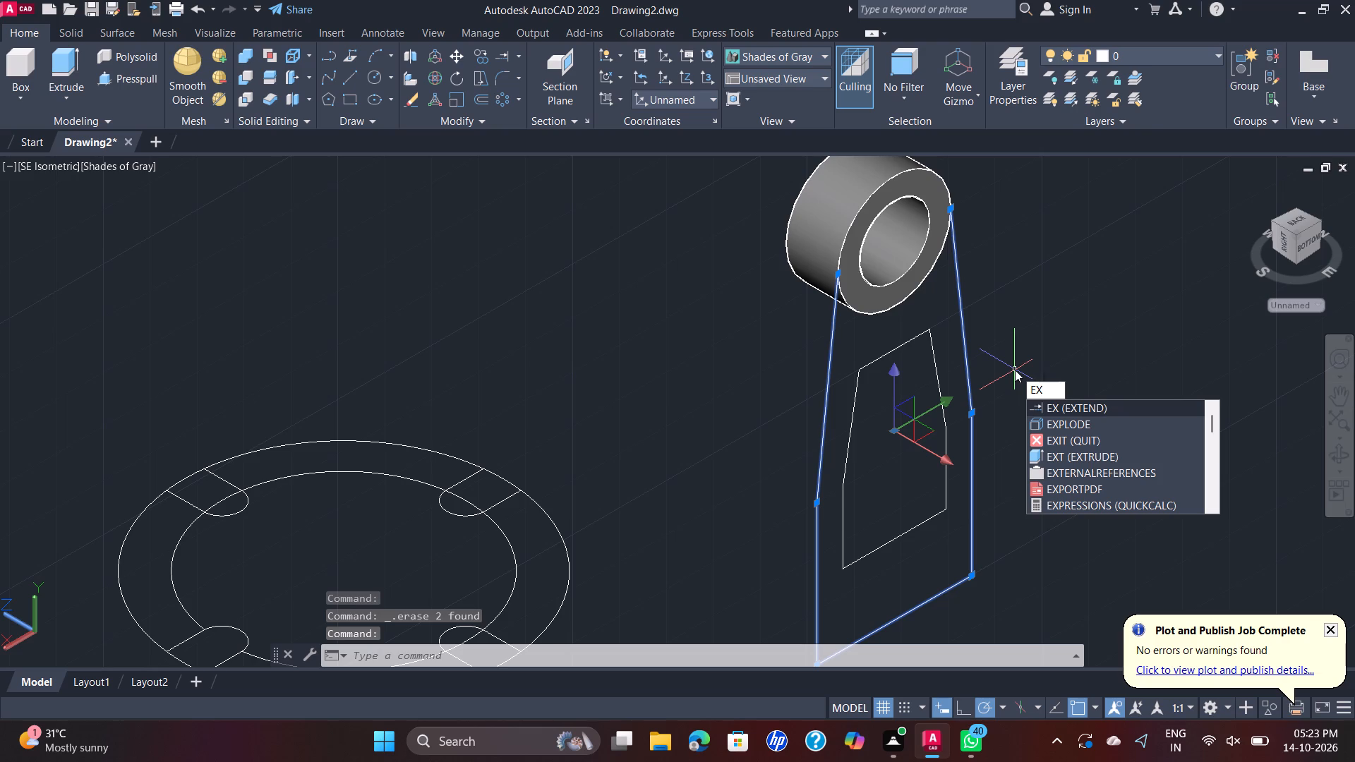
pyautogui.click(1092, 418)
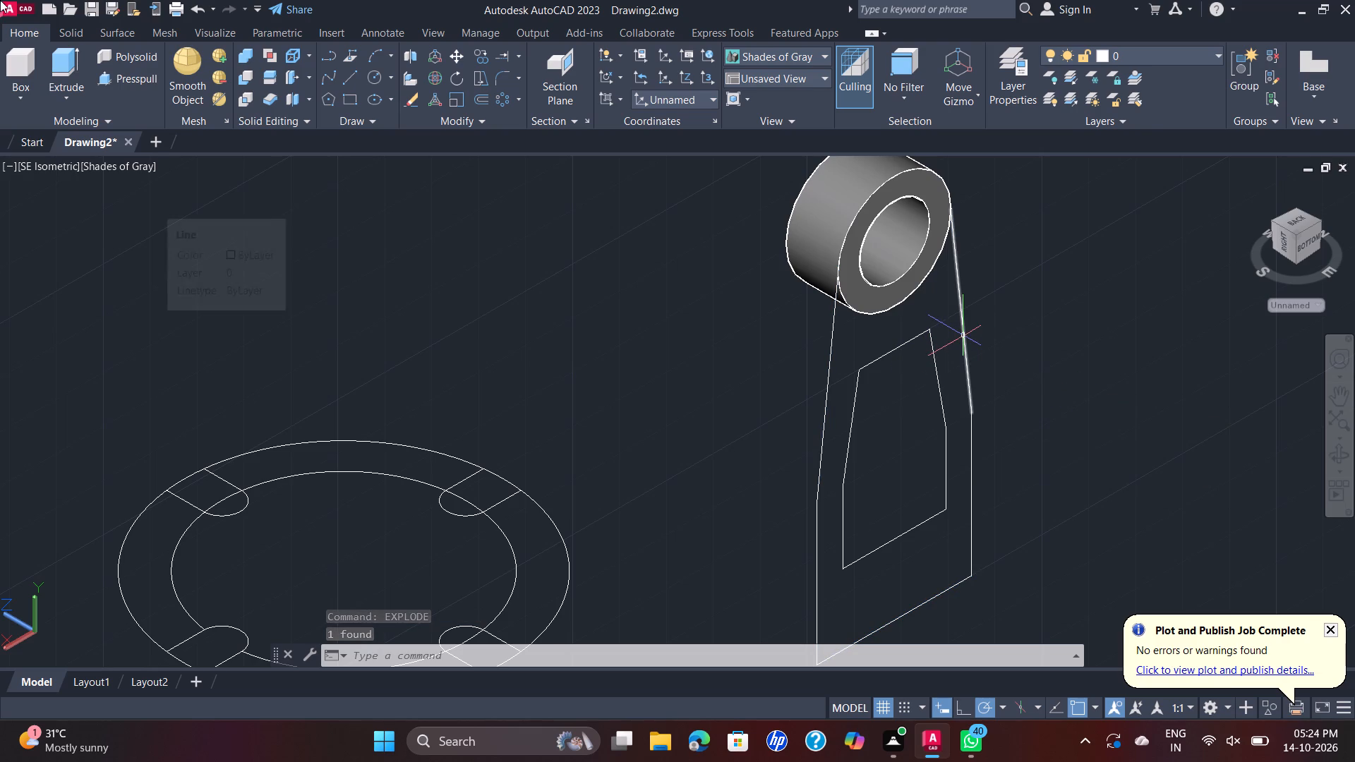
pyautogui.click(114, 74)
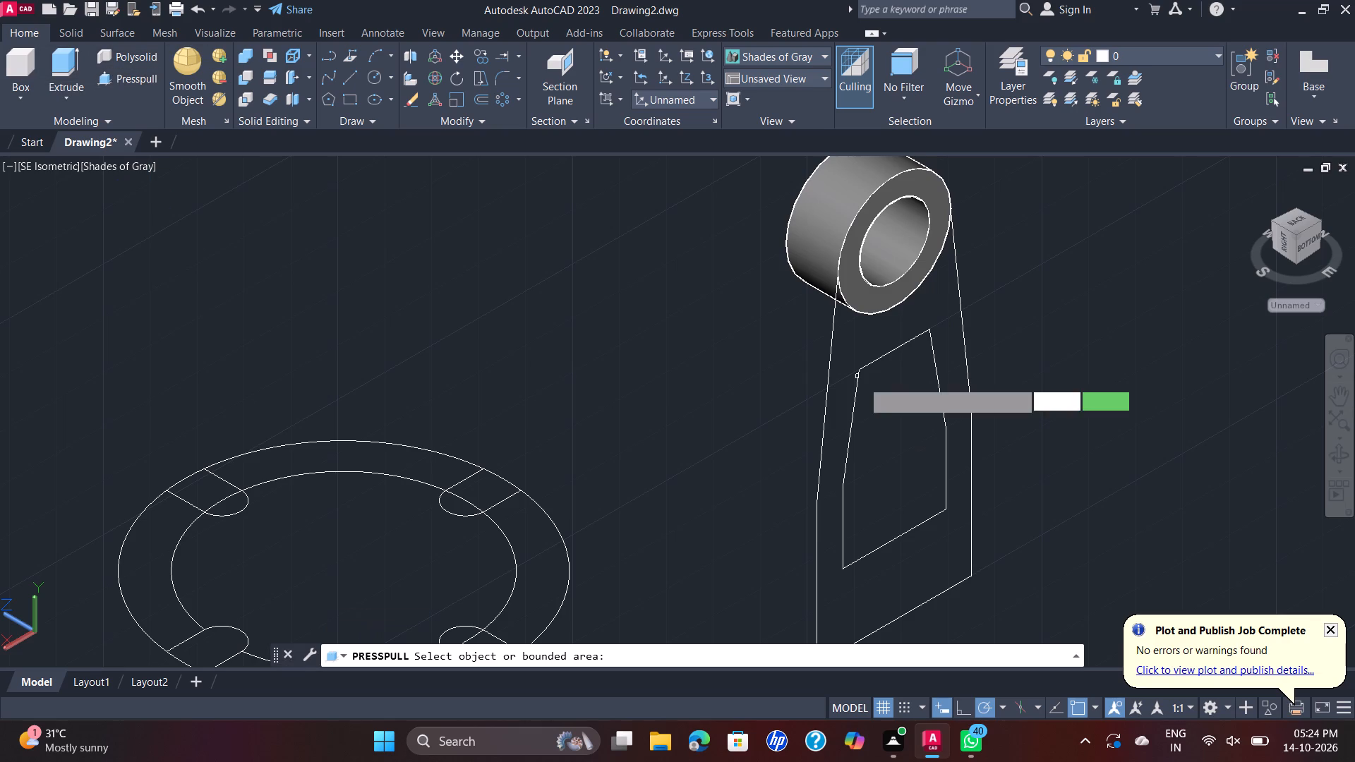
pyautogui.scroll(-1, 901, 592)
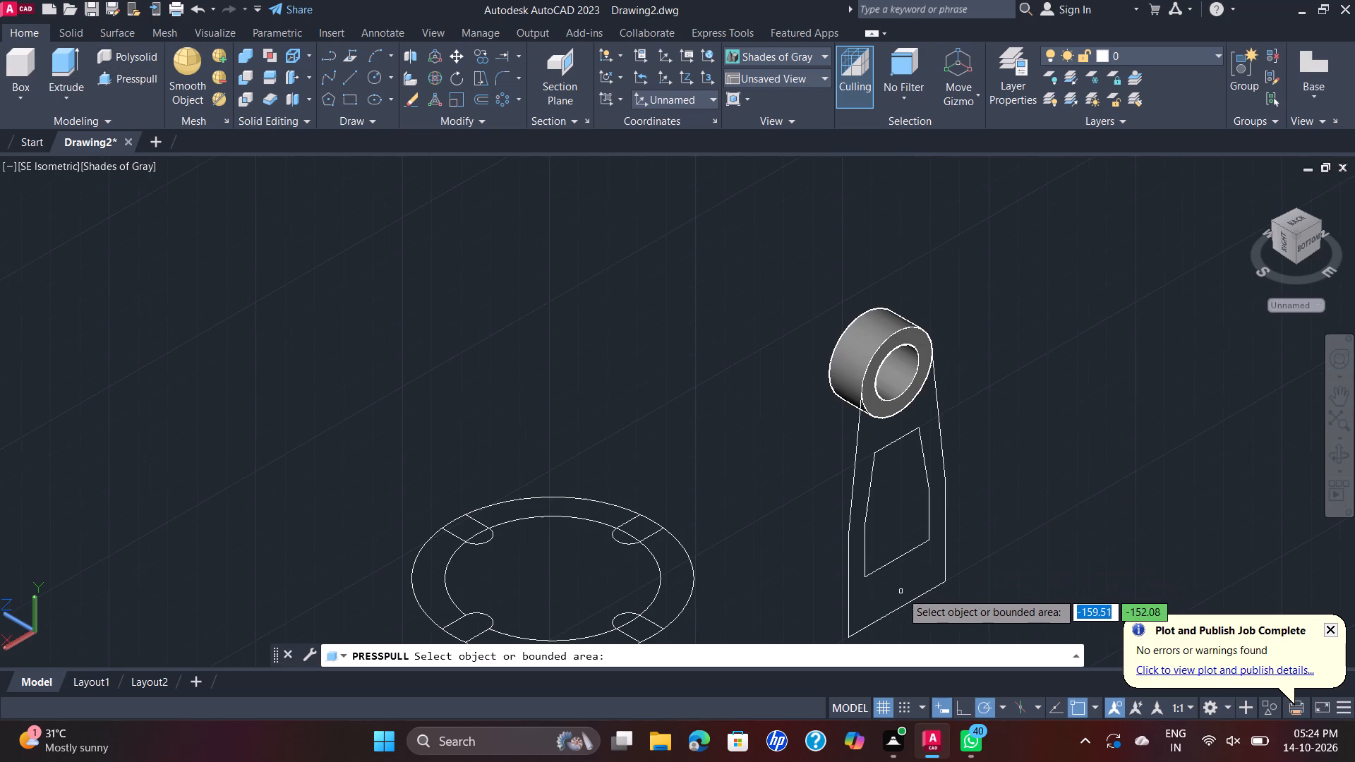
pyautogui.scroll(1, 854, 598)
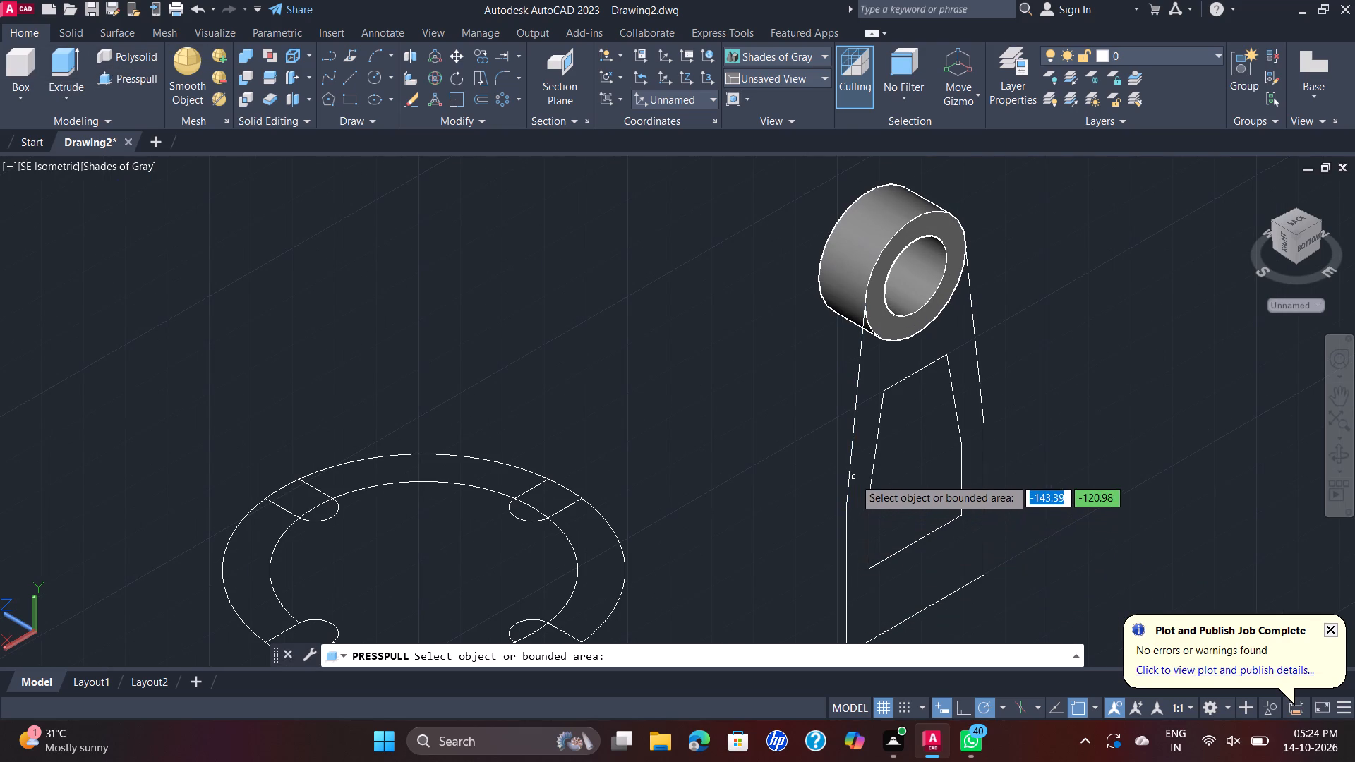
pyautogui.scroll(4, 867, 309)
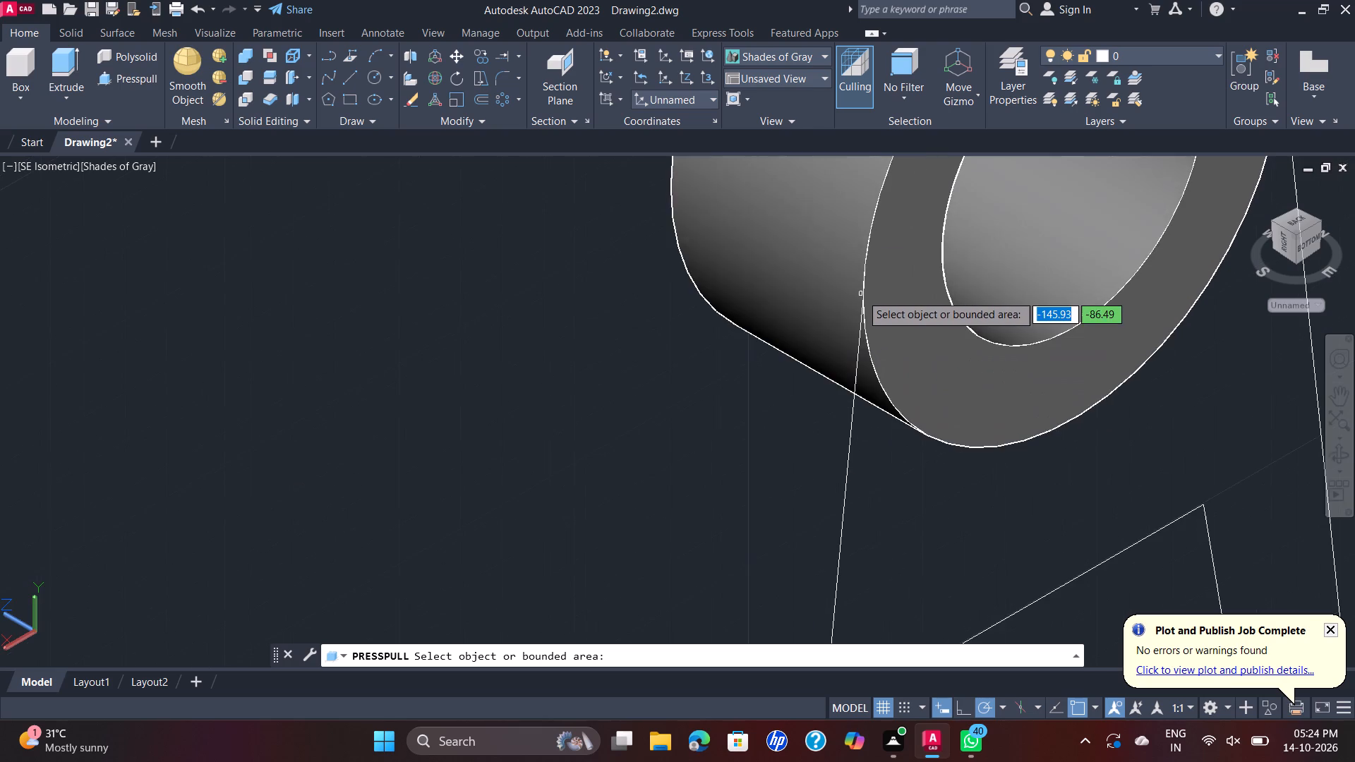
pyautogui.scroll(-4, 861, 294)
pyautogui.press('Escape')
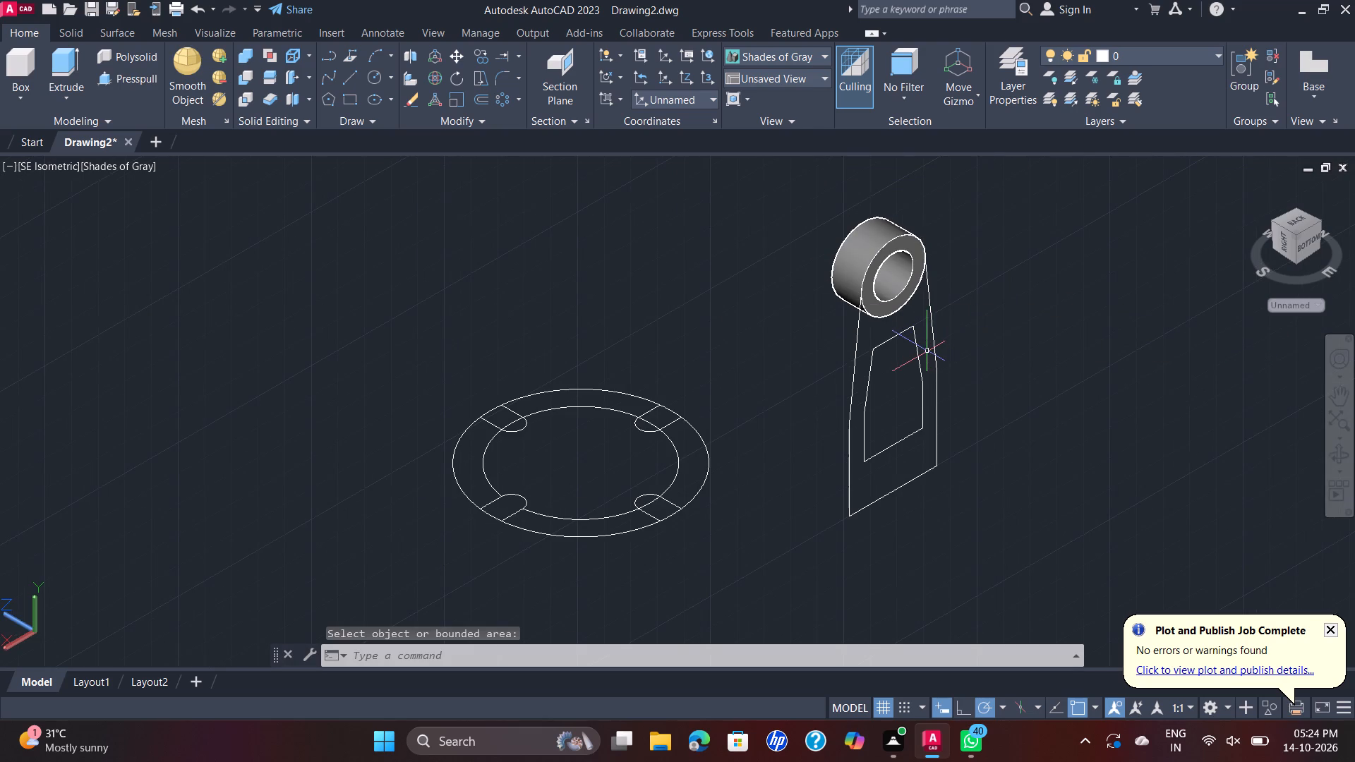
# Erase the extruded ring solid of the upright's circular boss, keeping its two circles.
pyautogui.click(886, 248)
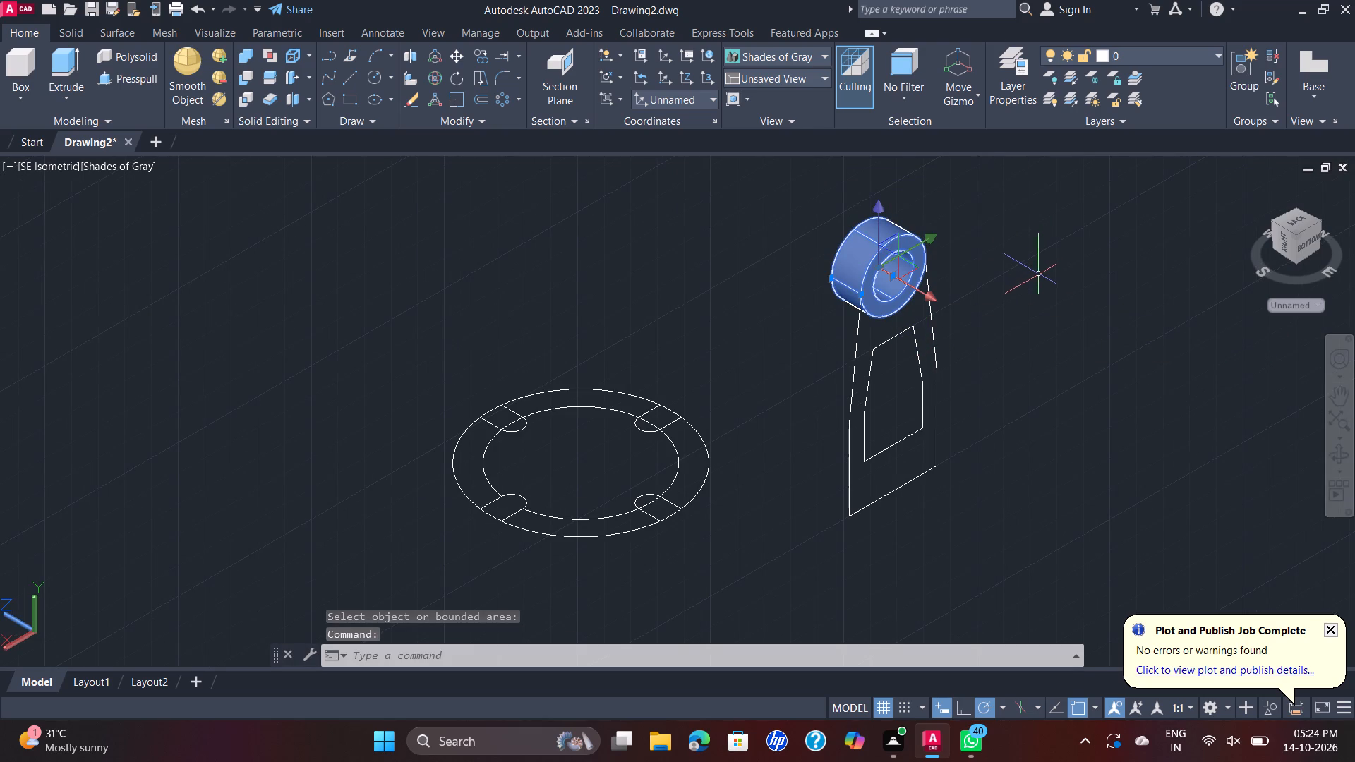
pyautogui.press('Delete')
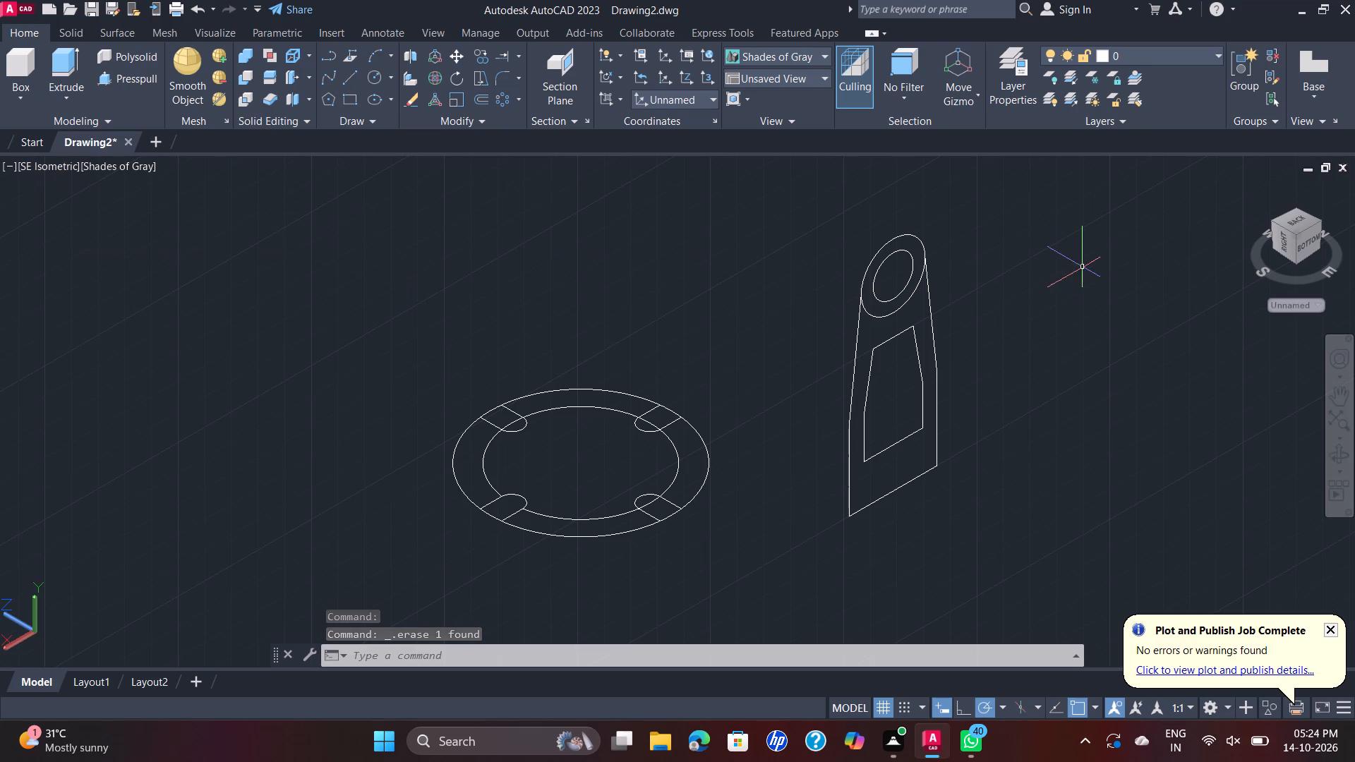
# Examine where the upright's slanted side meets the boss's outer circle and the vertical side below.
pyautogui.scroll(5, 890, 295)
pyautogui.scroll(2, 814, 312)
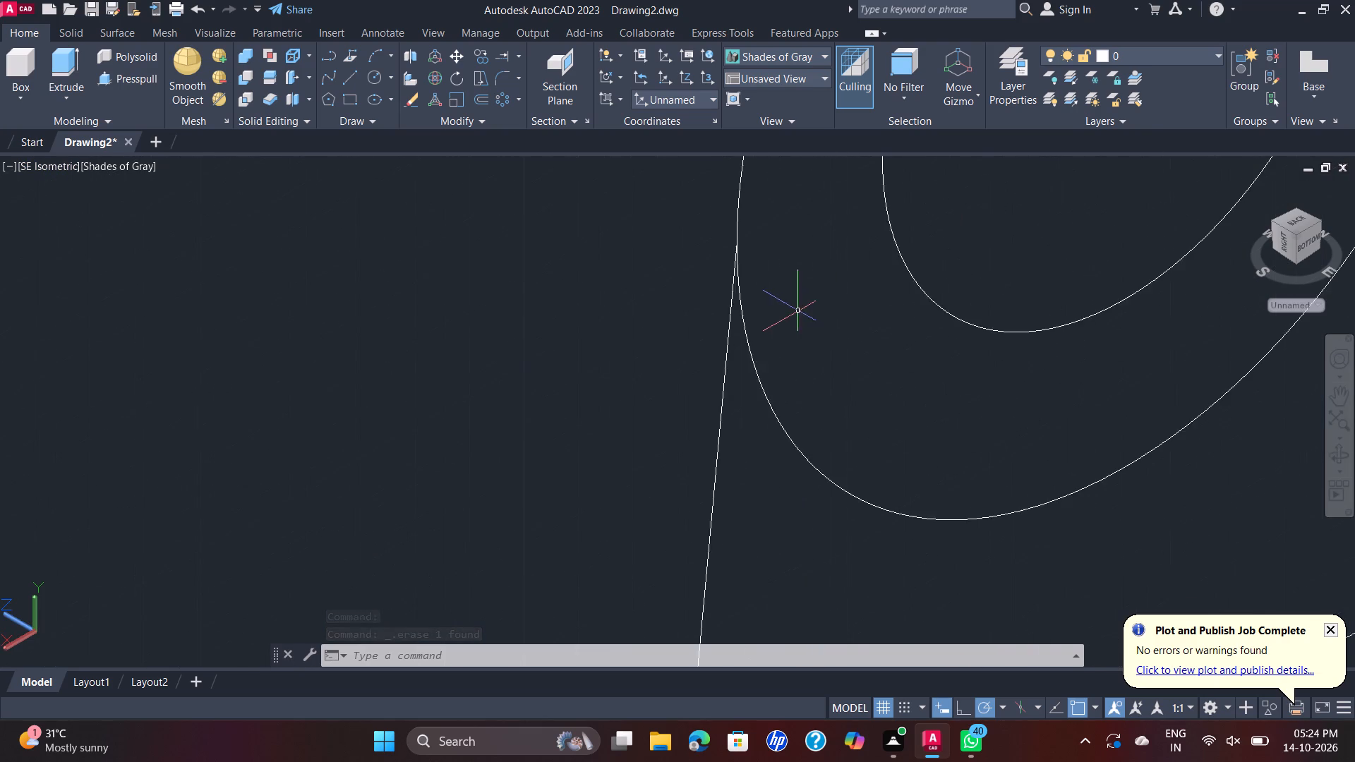
pyautogui.scroll(3, 759, 282)
pyautogui.scroll(2, 701, 226)
pyautogui.moveTo(688, 210); pyautogui.dragTo(797, 355, button='middle')
pyautogui.scroll(-1, 688, 210)
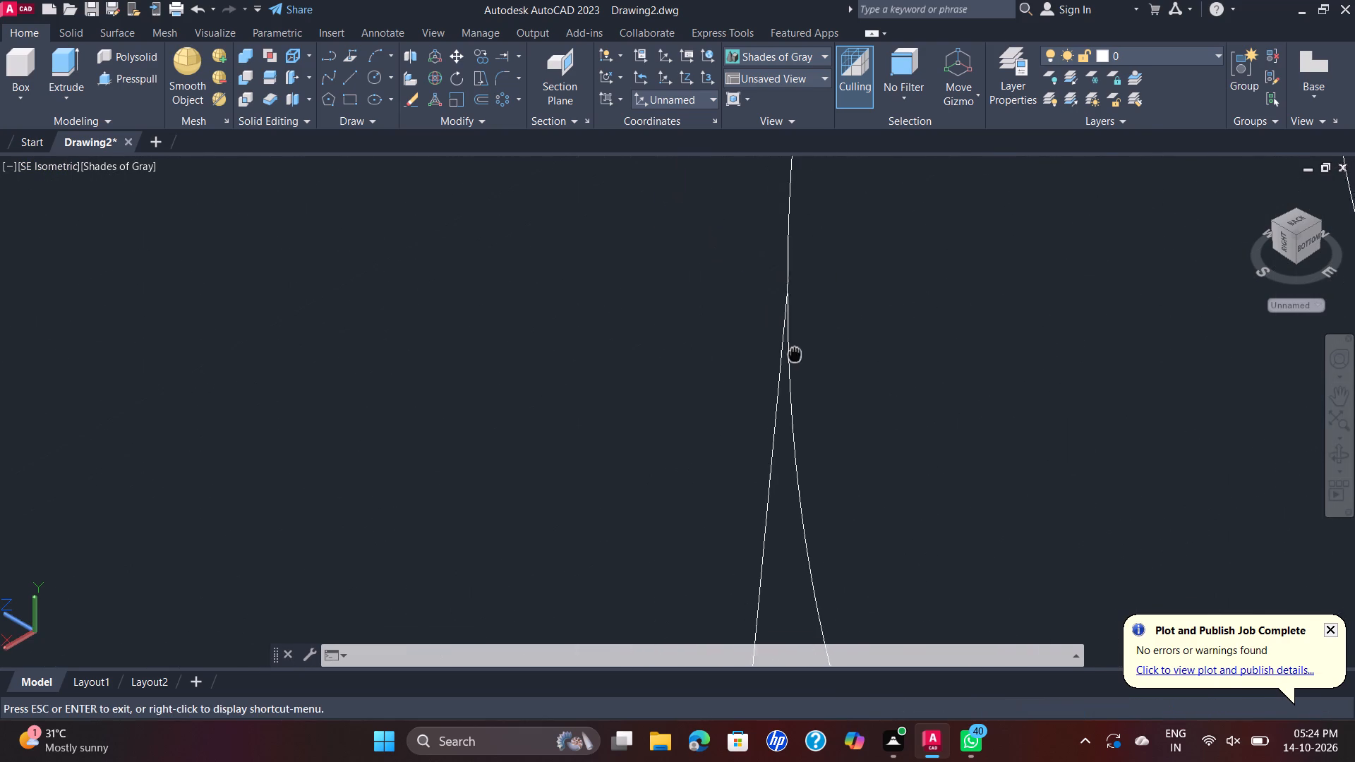
pyautogui.moveTo(797, 355); pyautogui.dragTo(808, 370, button='middle')
pyautogui.scroll(-1, 808, 370)
pyautogui.scroll(5, 802, 354)
pyautogui.scroll(1, 828, 236)
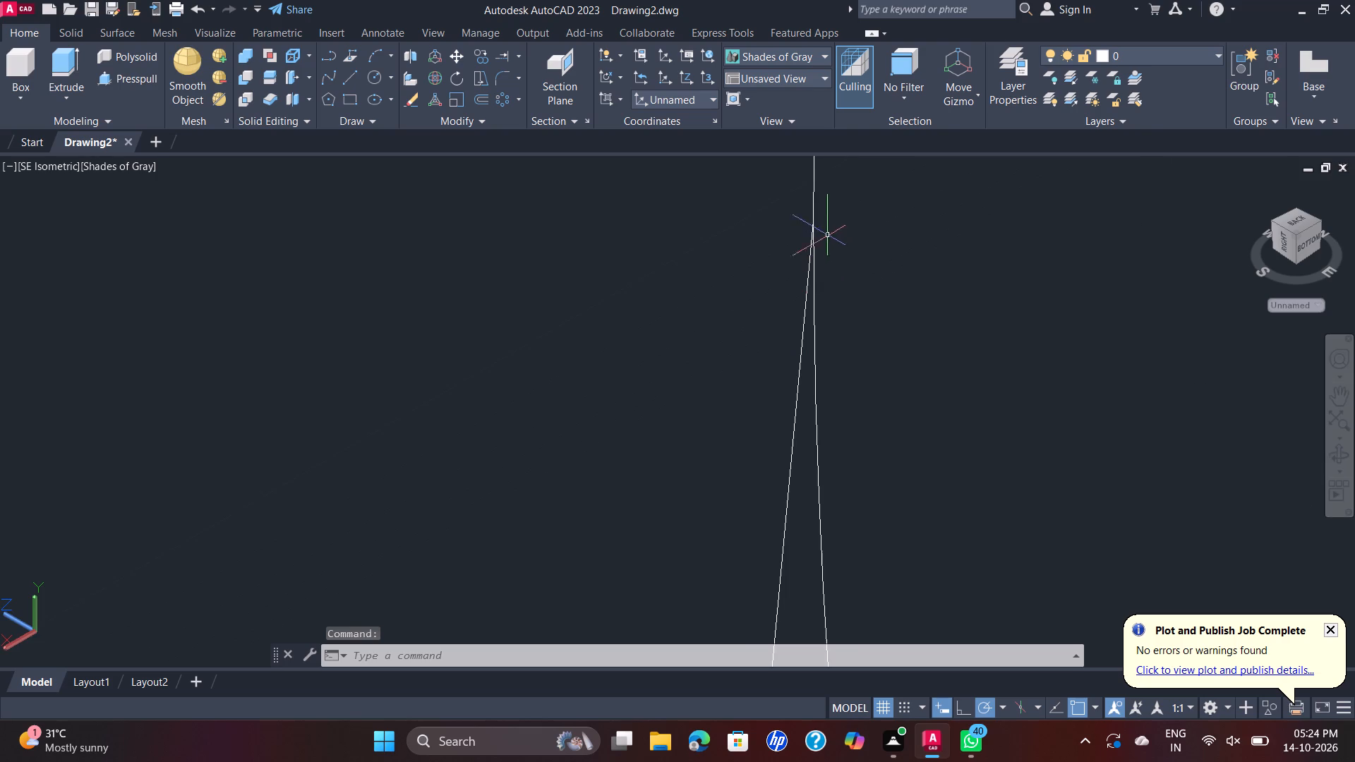
pyautogui.scroll(2, 827, 235)
pyautogui.scroll(-13, 787, 210)
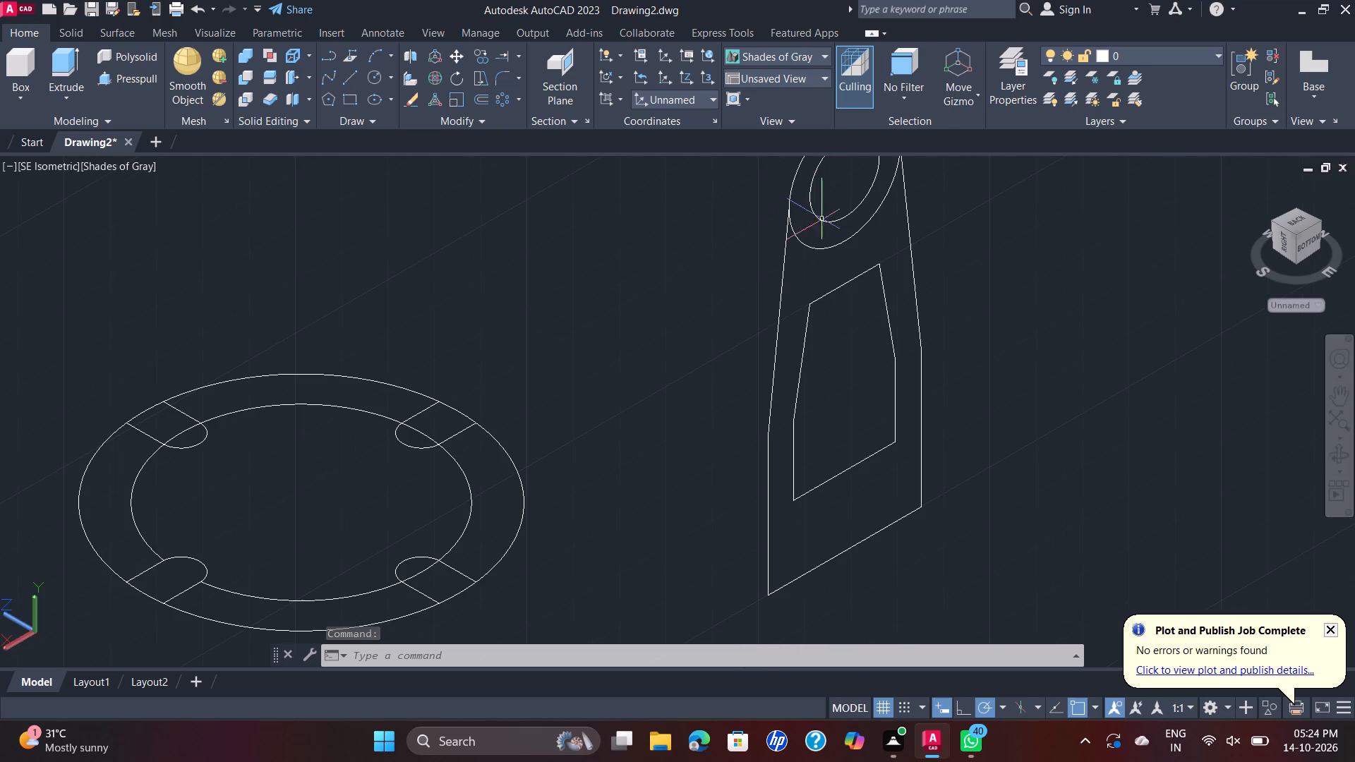
pyautogui.scroll(6, 784, 418)
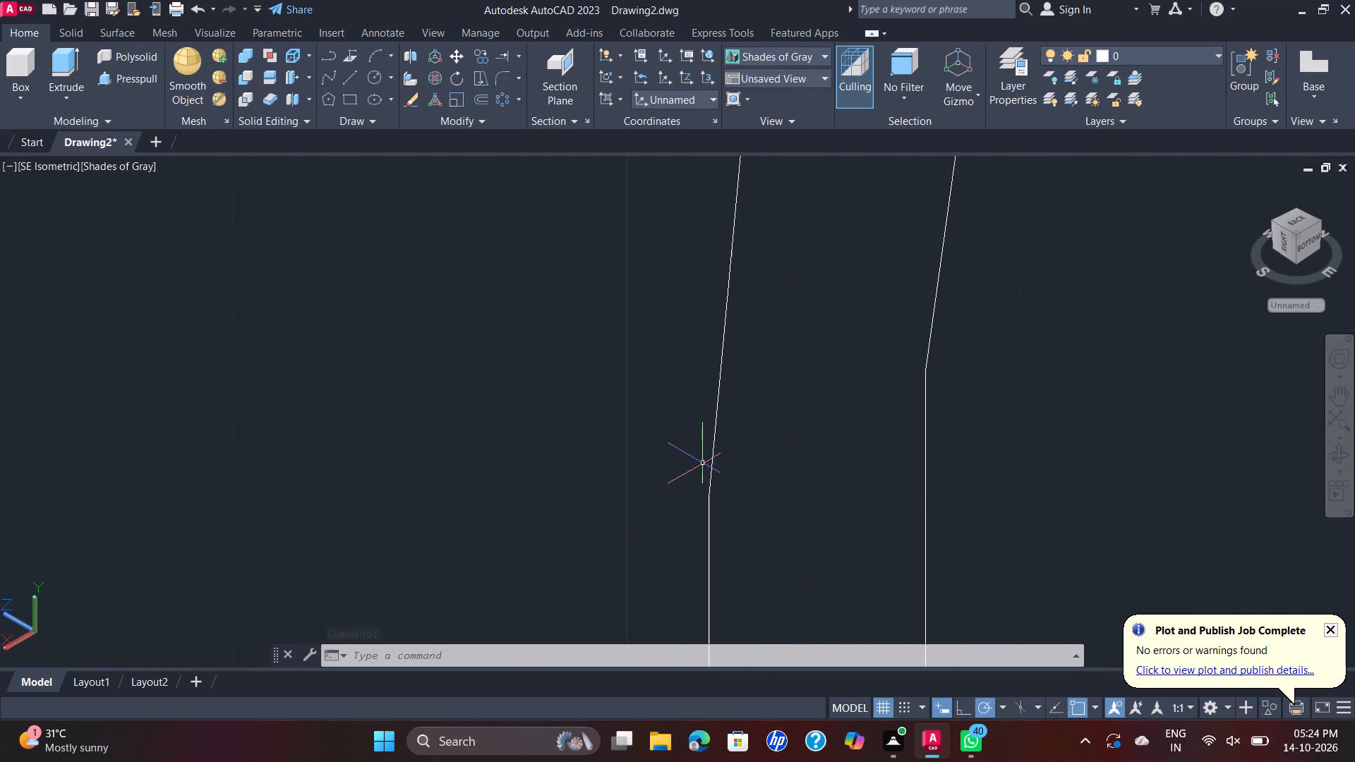
pyautogui.scroll(-5, 703, 467)
pyautogui.scroll(-1, 848, 431)
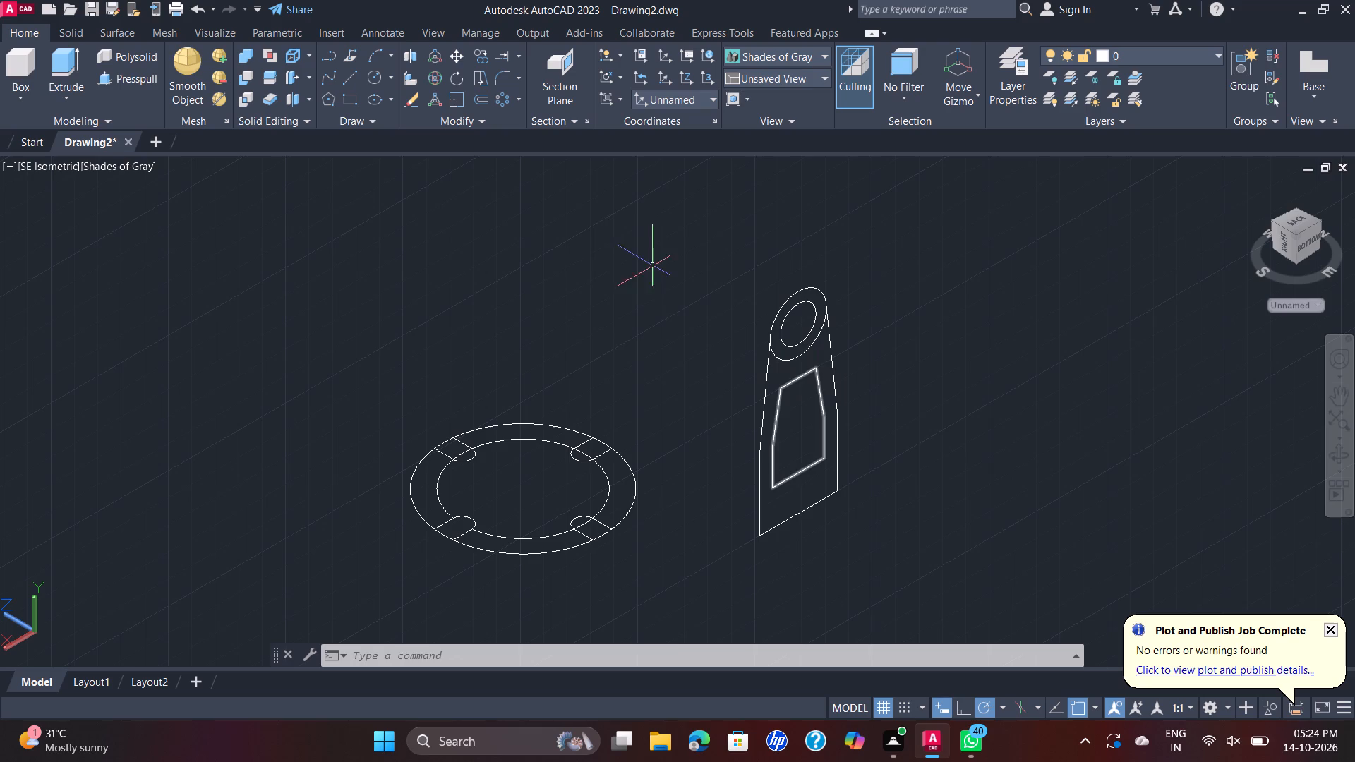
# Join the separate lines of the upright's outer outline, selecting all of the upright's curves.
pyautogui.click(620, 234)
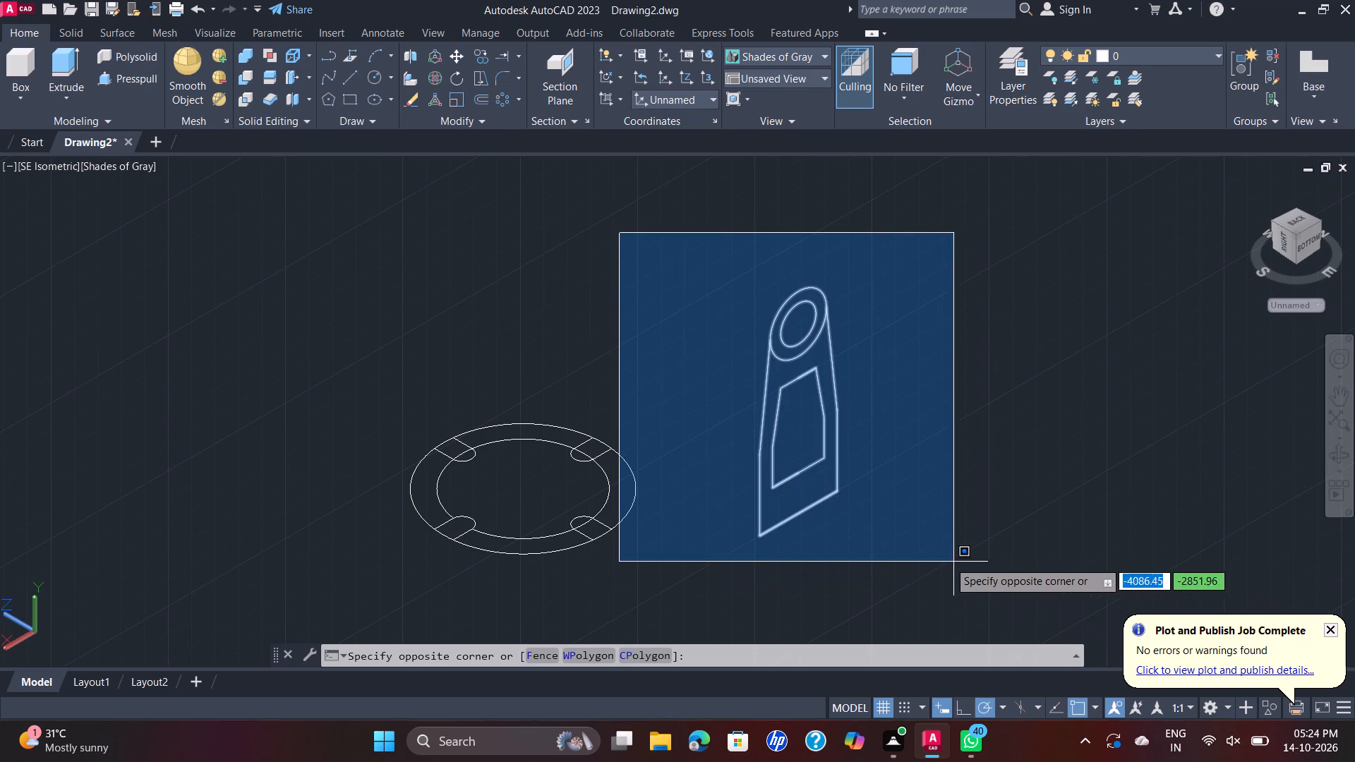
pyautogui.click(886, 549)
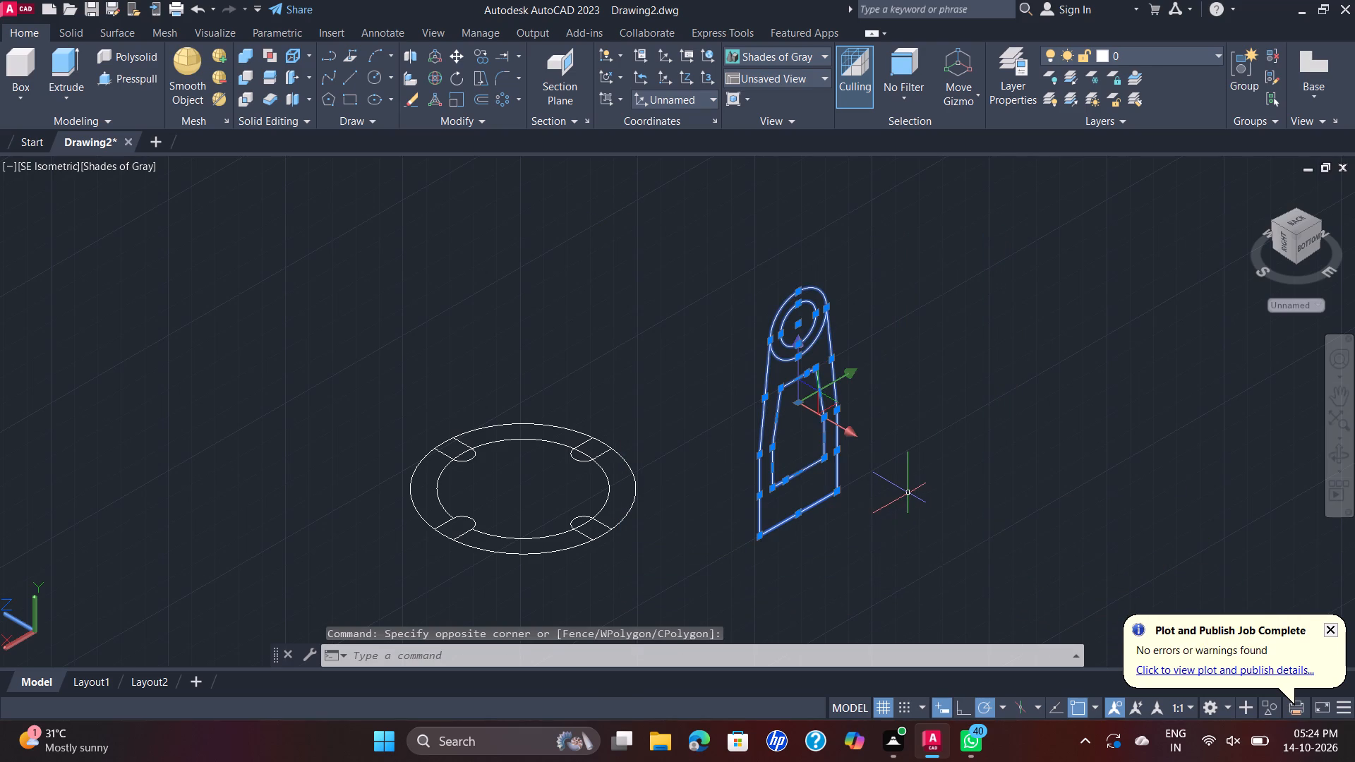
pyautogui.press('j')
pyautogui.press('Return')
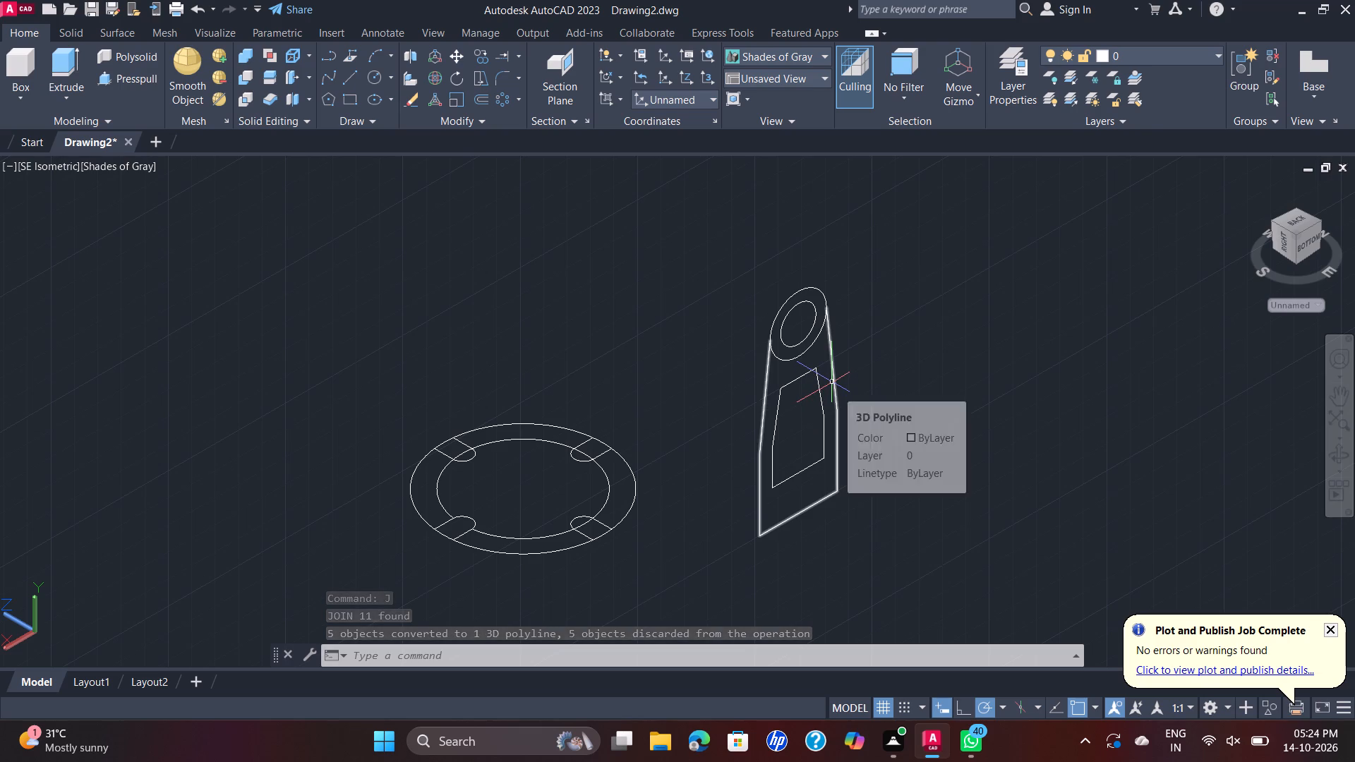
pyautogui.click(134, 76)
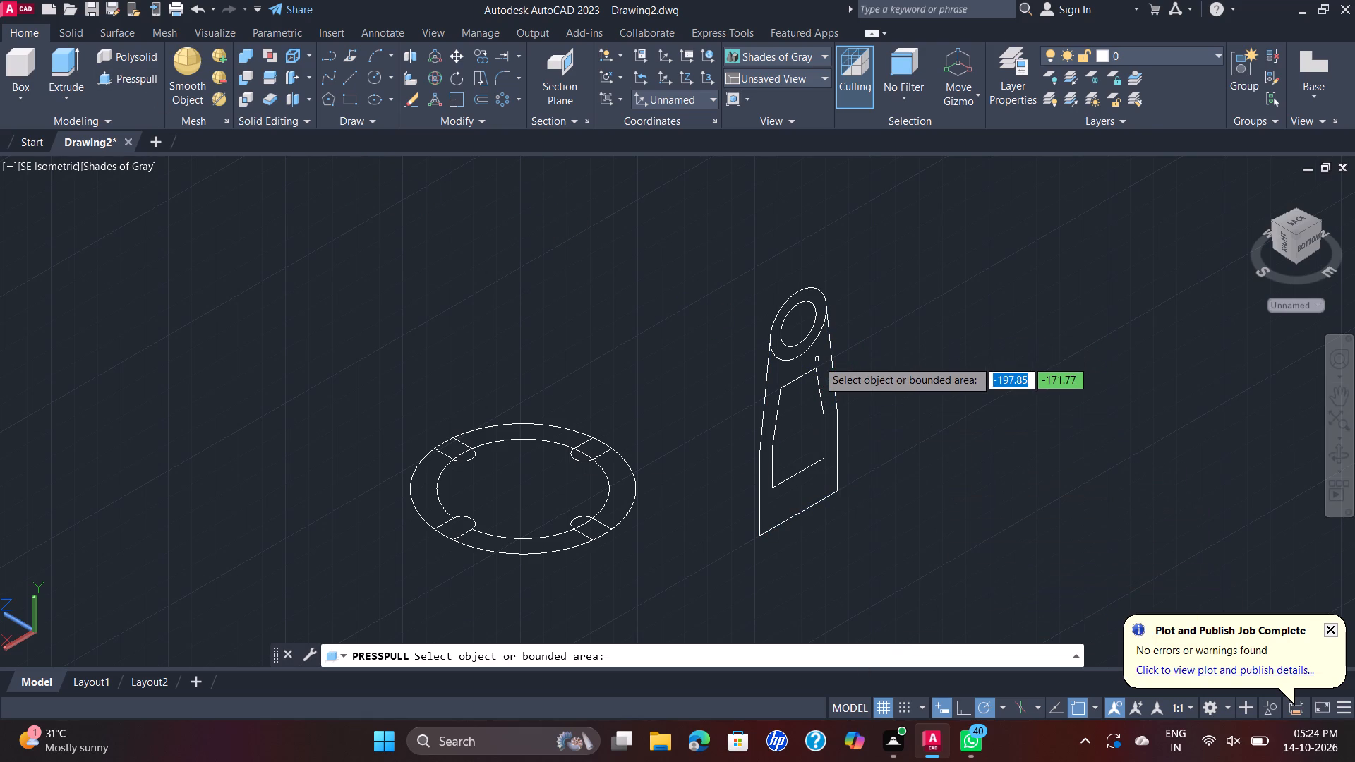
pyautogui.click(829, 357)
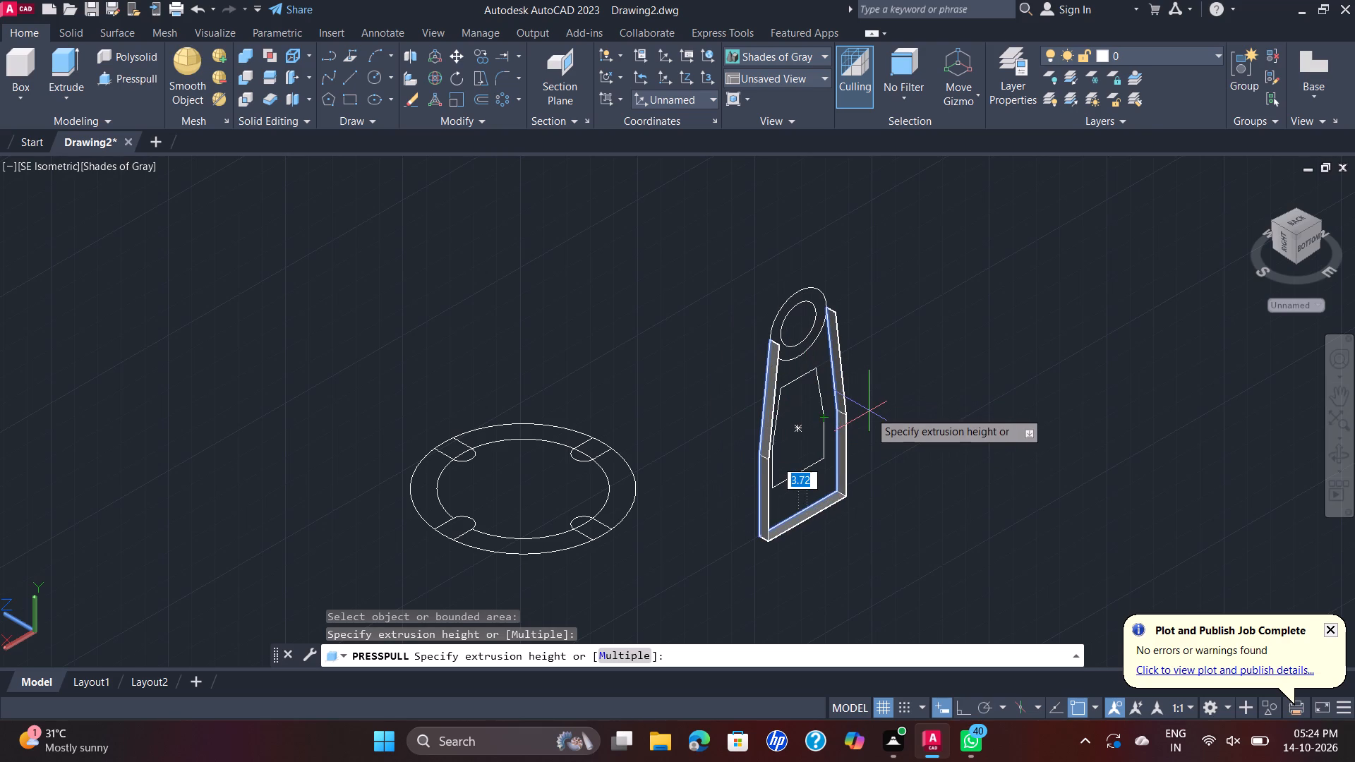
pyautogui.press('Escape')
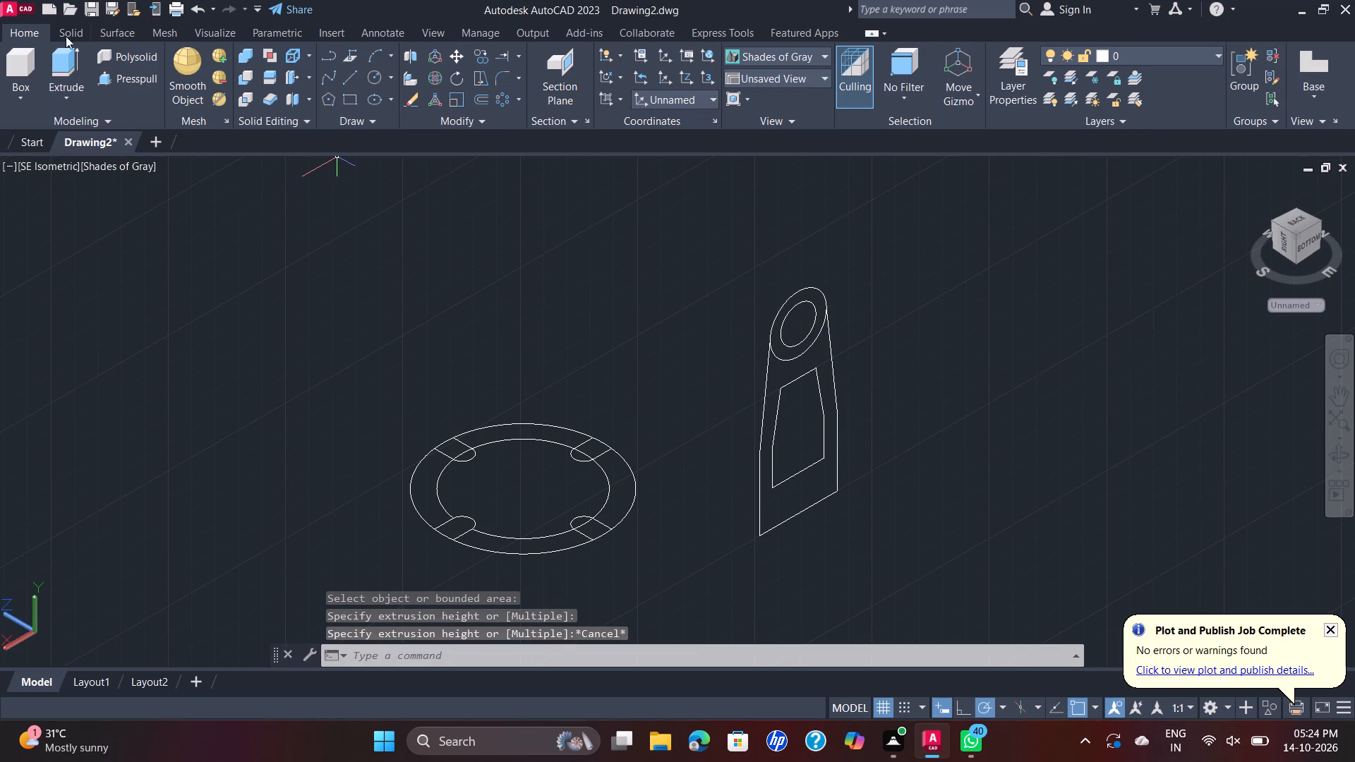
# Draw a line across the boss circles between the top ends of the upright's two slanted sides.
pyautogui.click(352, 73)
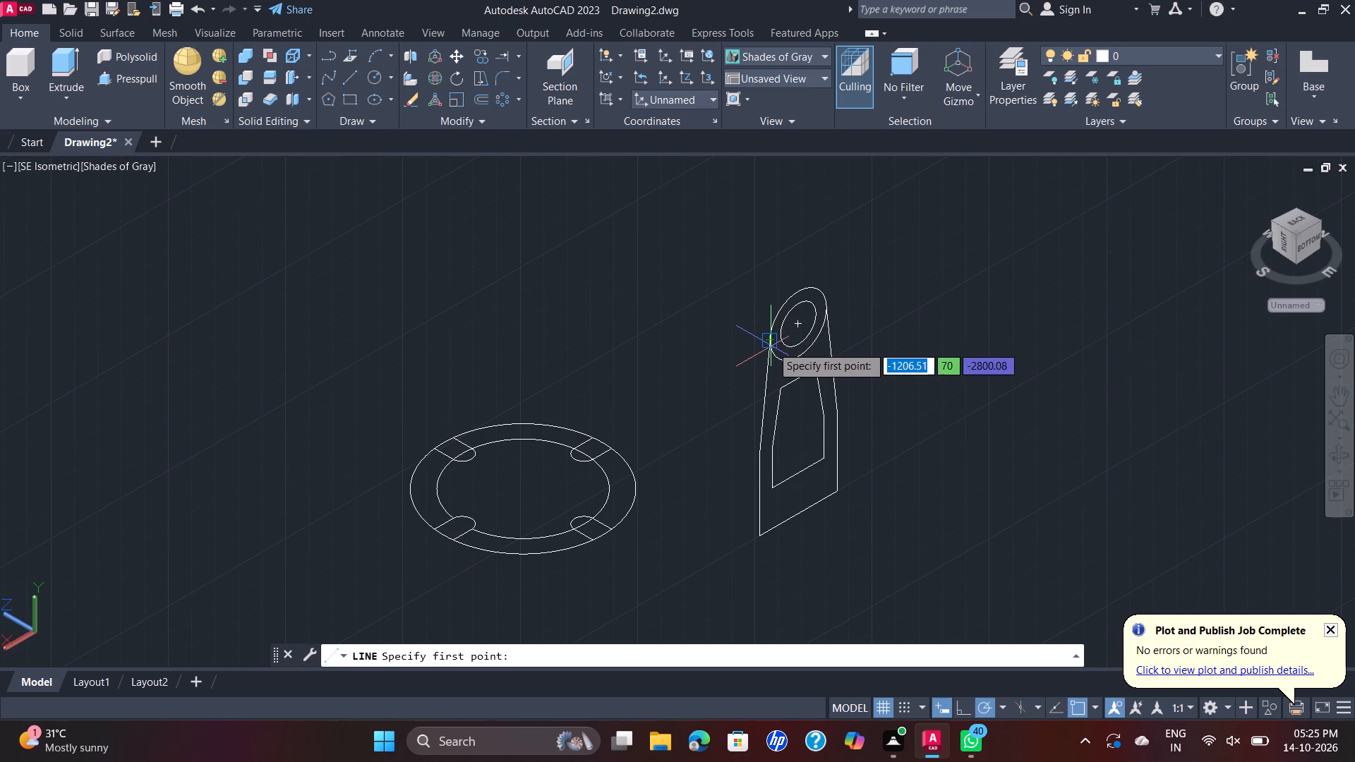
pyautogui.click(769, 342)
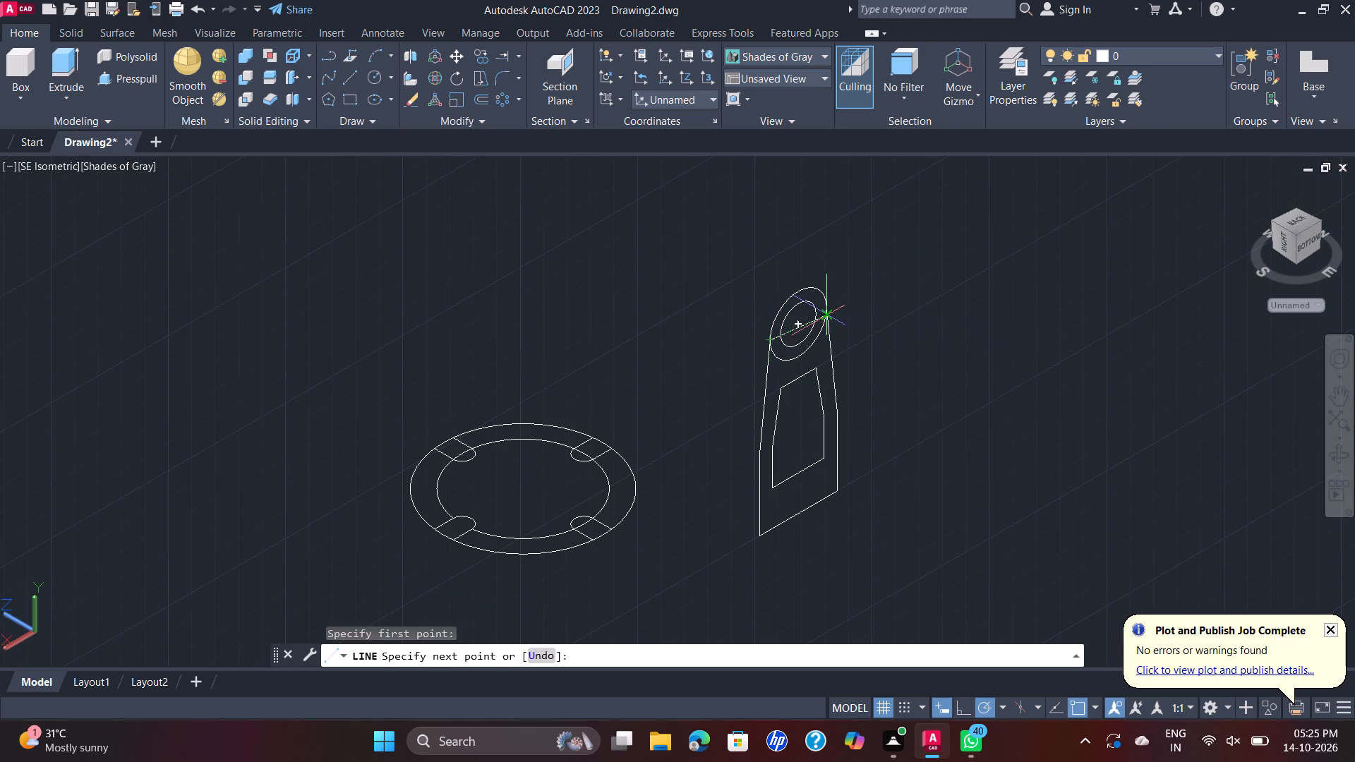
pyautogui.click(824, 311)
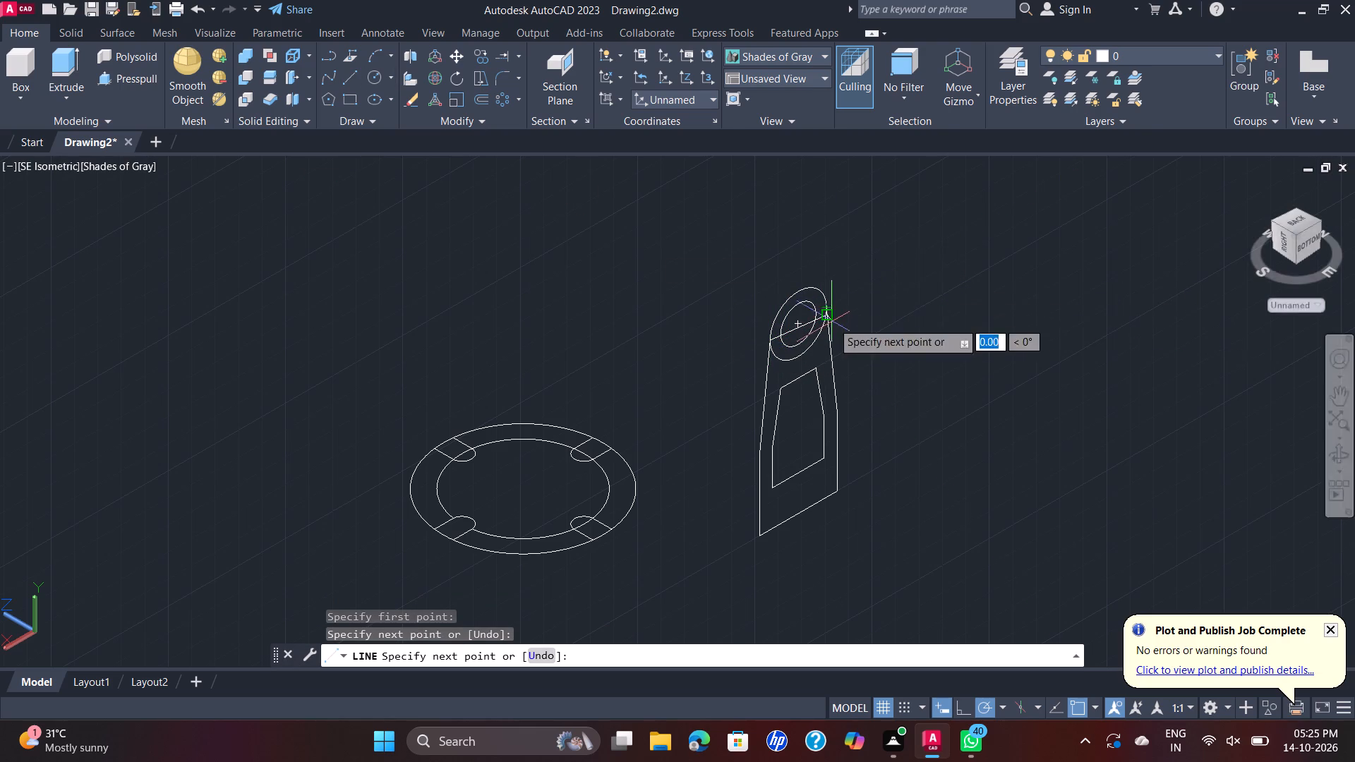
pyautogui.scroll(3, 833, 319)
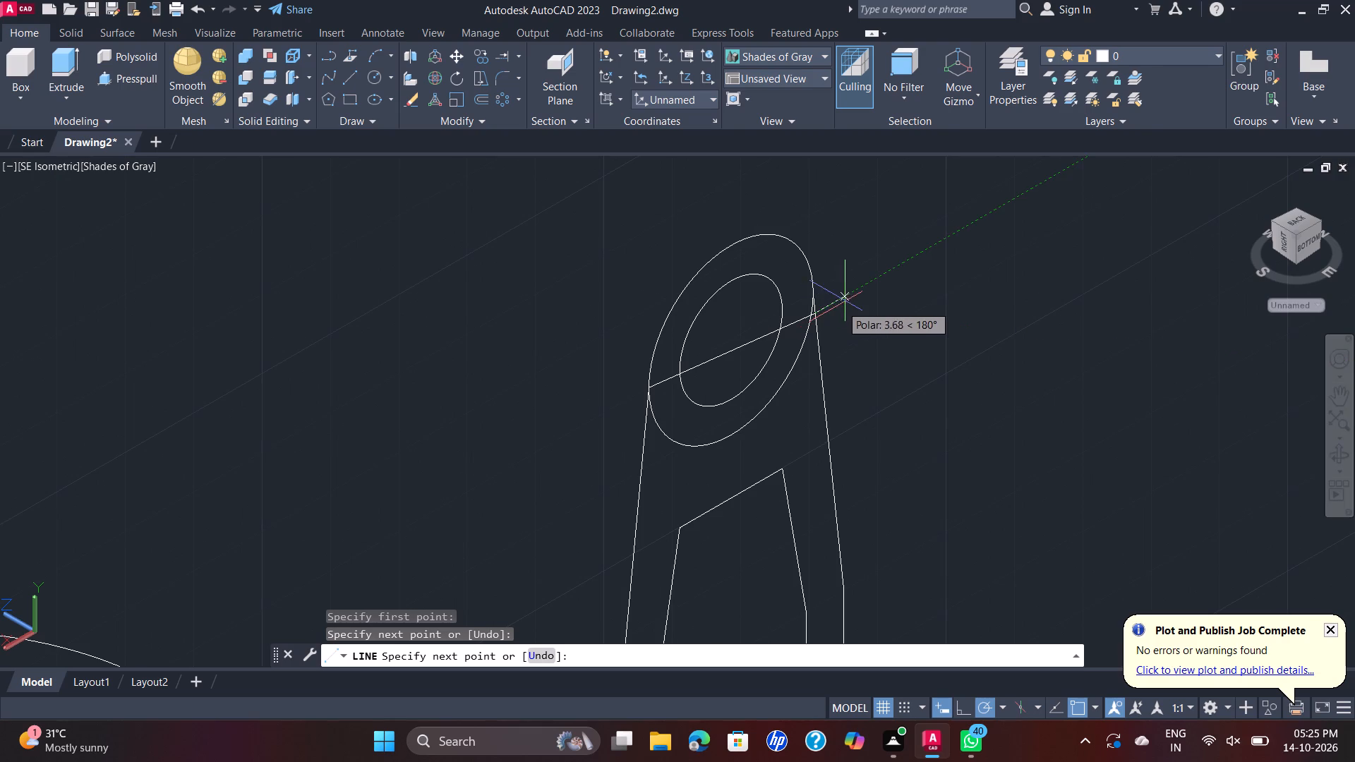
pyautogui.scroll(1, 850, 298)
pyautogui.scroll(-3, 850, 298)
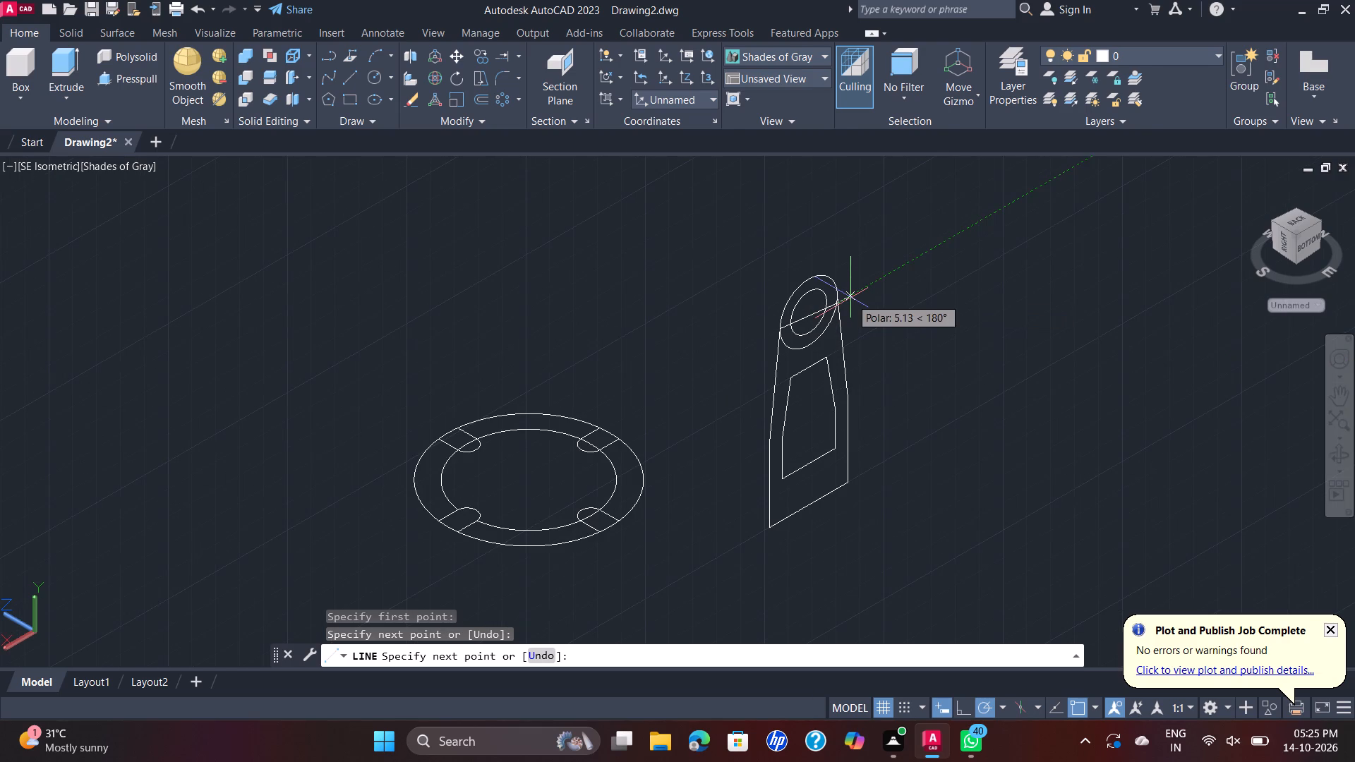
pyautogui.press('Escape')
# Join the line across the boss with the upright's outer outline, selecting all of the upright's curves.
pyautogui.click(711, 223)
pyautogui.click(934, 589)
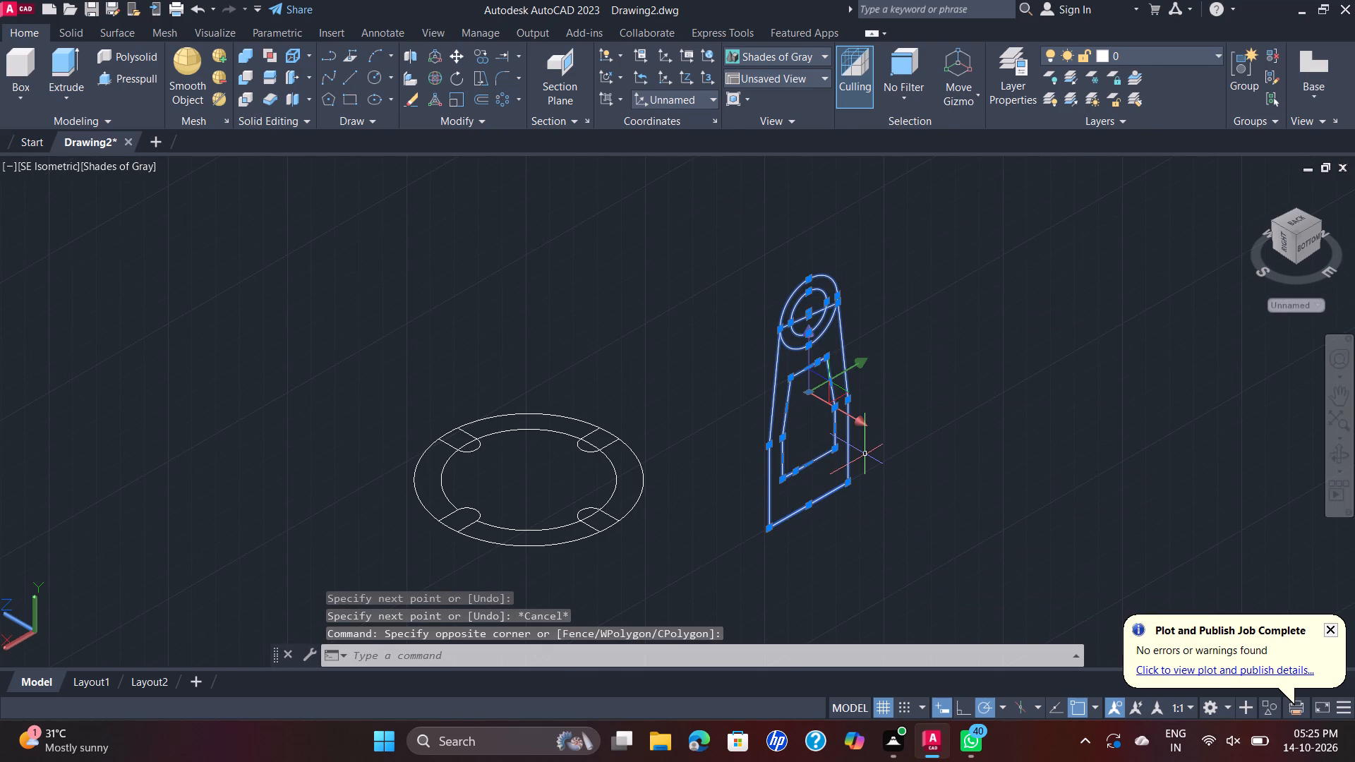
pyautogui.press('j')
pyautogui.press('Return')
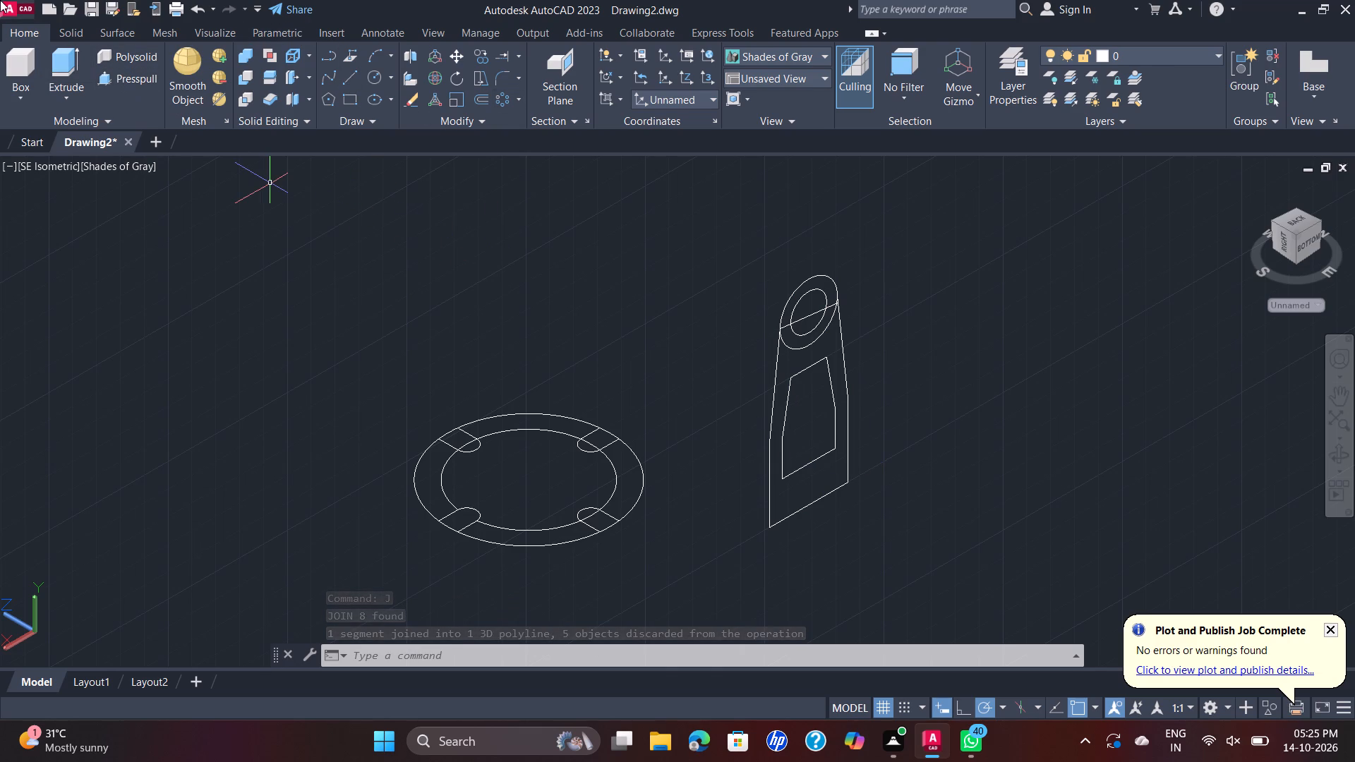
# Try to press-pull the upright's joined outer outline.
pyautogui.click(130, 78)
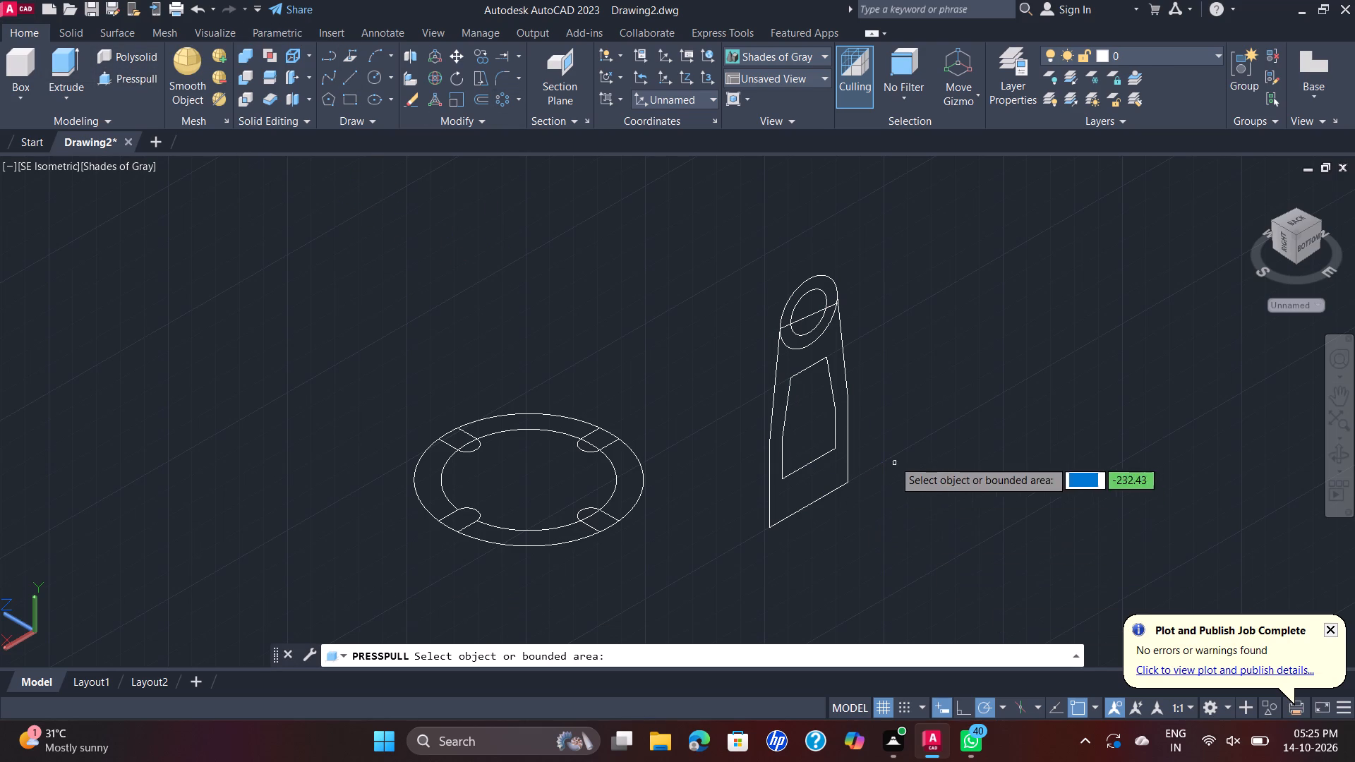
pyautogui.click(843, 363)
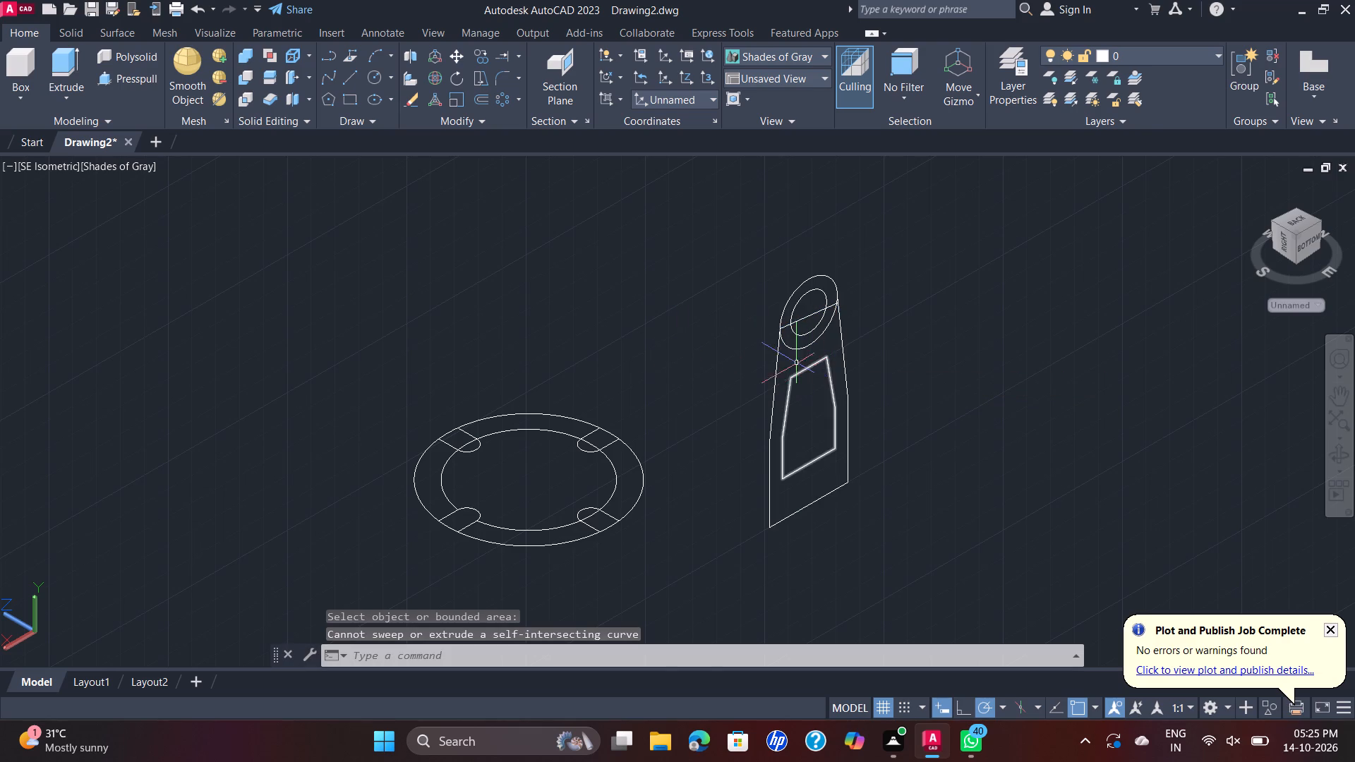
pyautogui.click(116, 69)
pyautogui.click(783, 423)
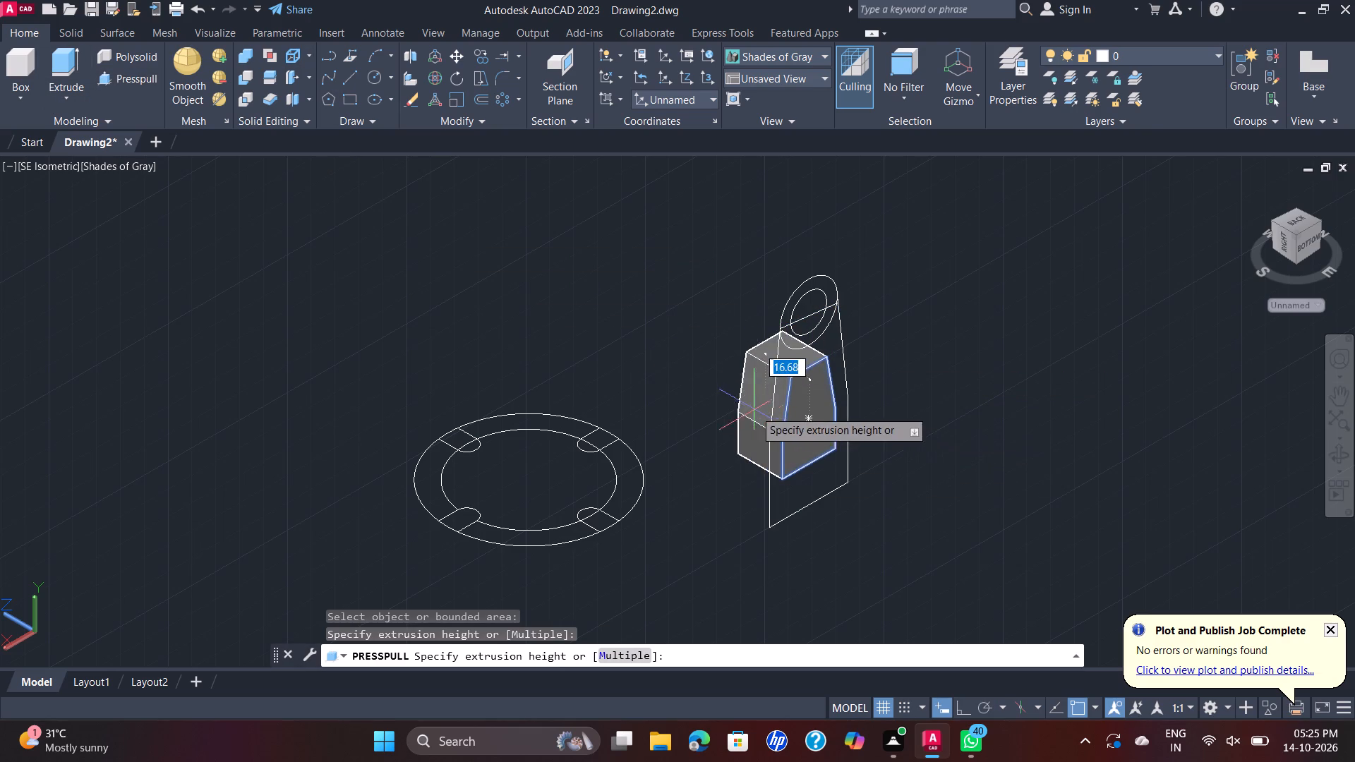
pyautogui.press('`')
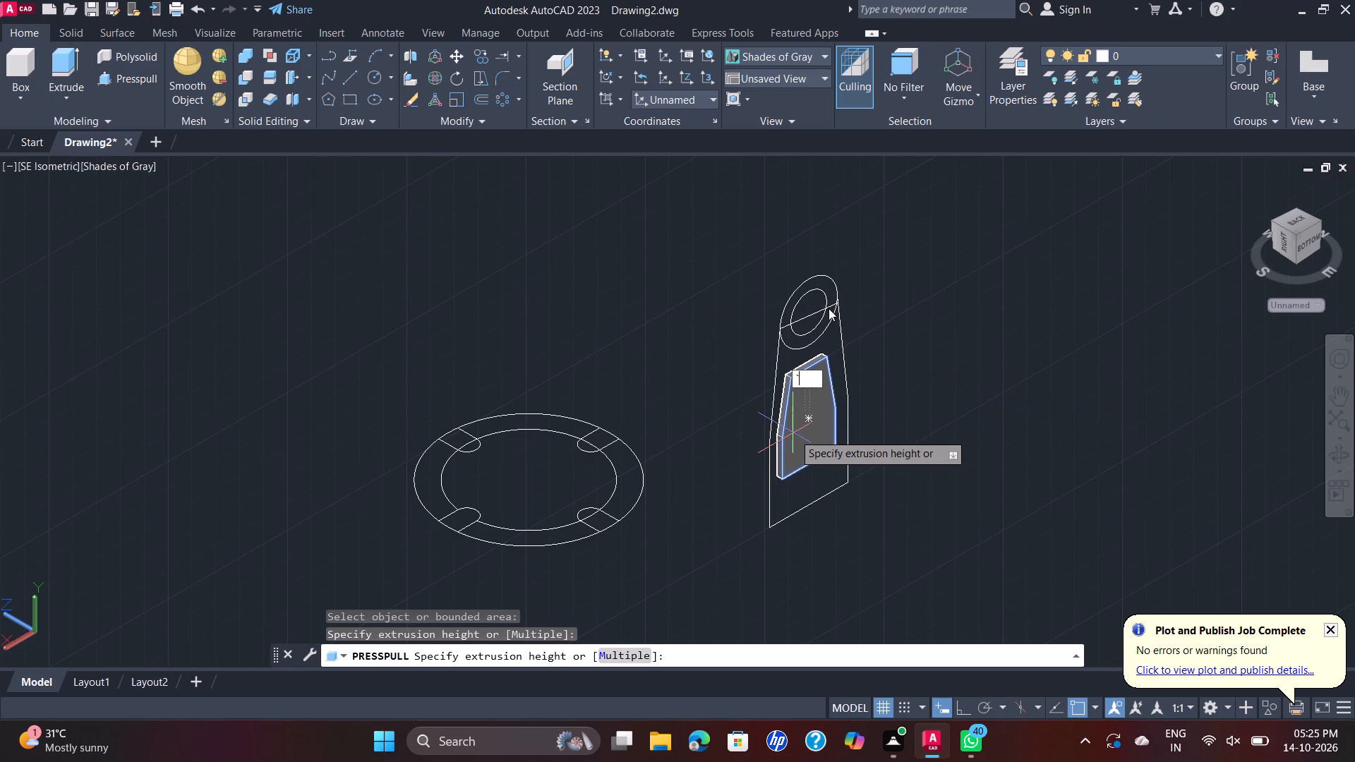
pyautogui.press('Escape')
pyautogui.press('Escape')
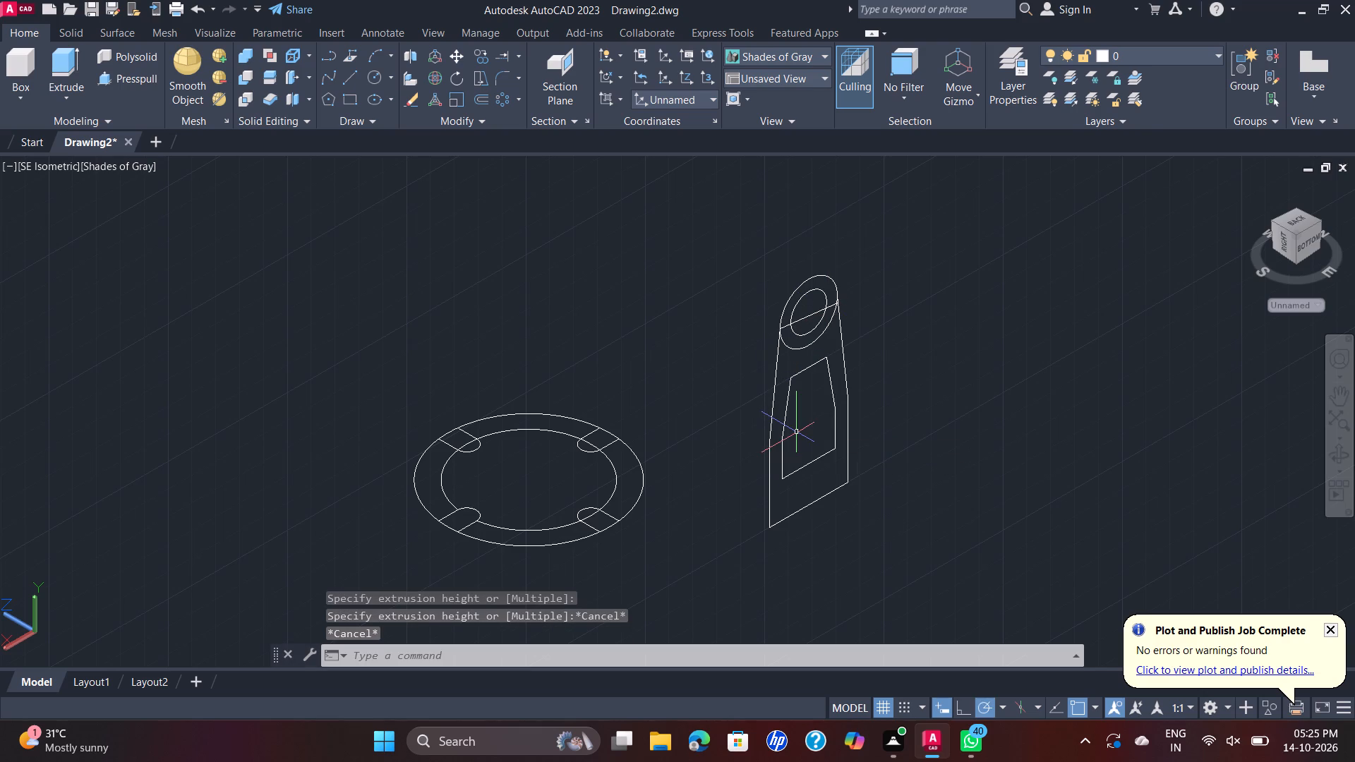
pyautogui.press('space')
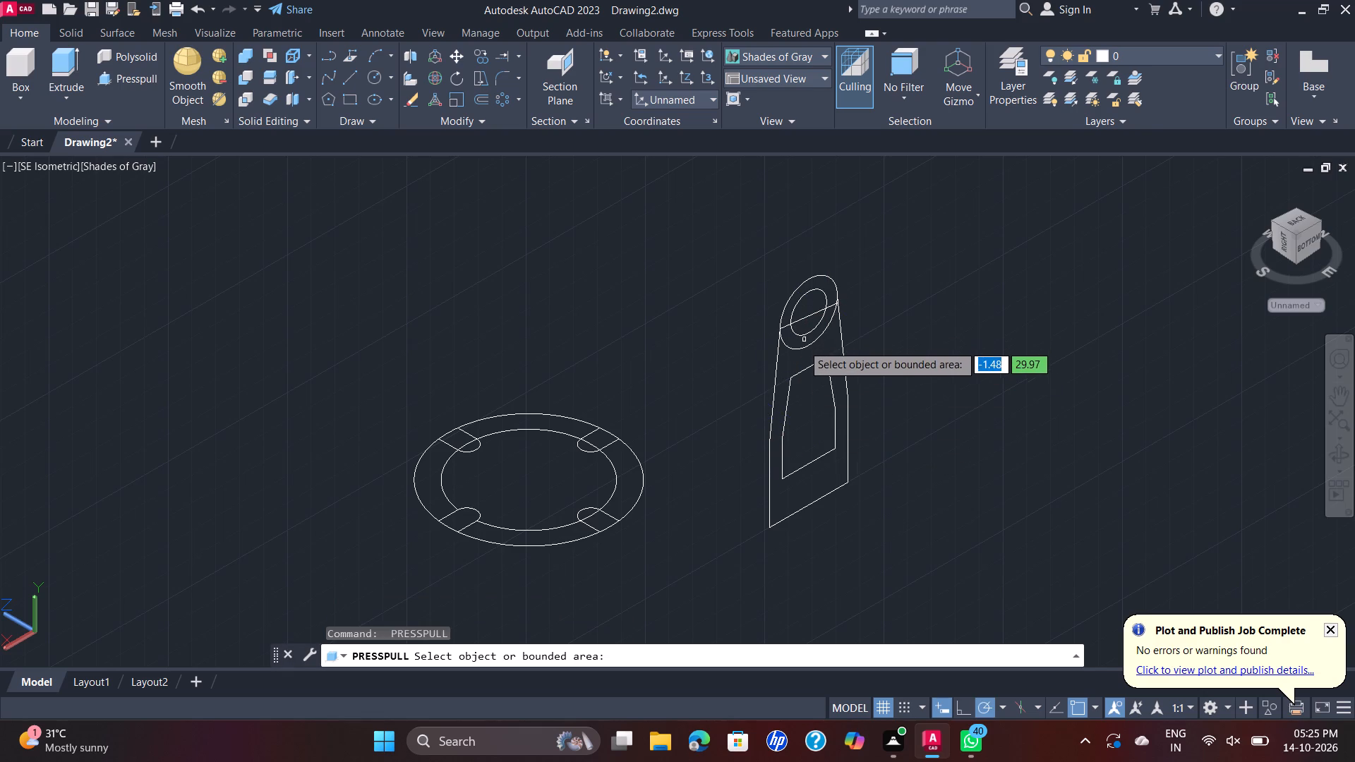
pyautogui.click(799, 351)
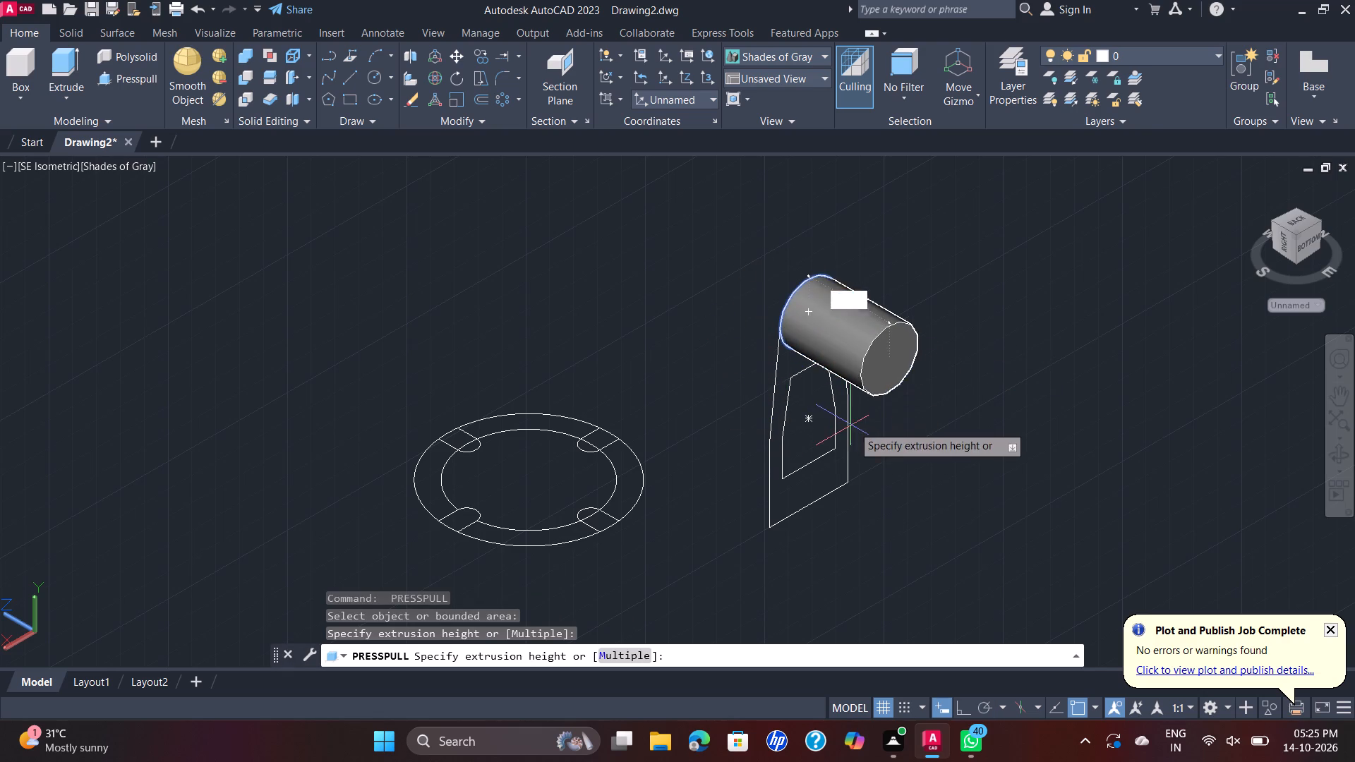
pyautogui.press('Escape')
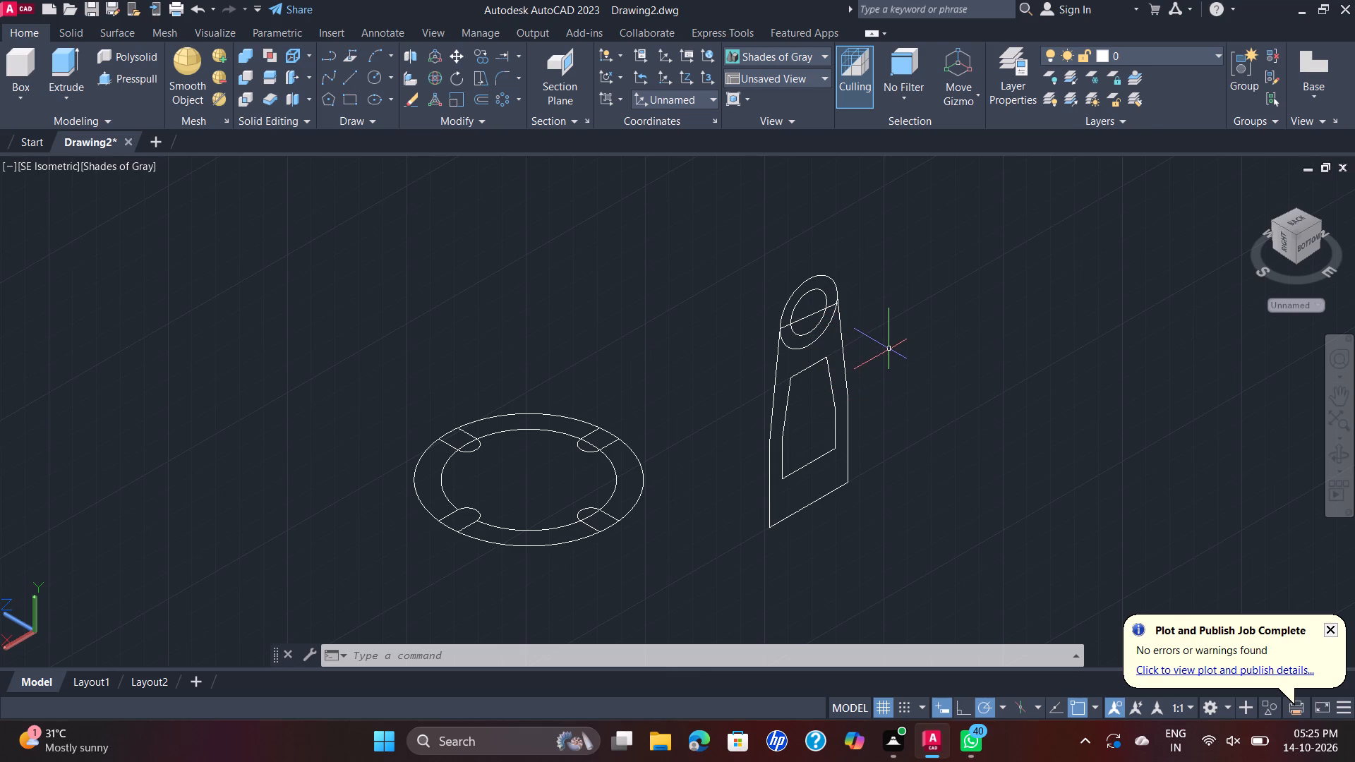
# Erase the upright's joined outer outline, including the line across the boss circles.
pyautogui.click(819, 310)
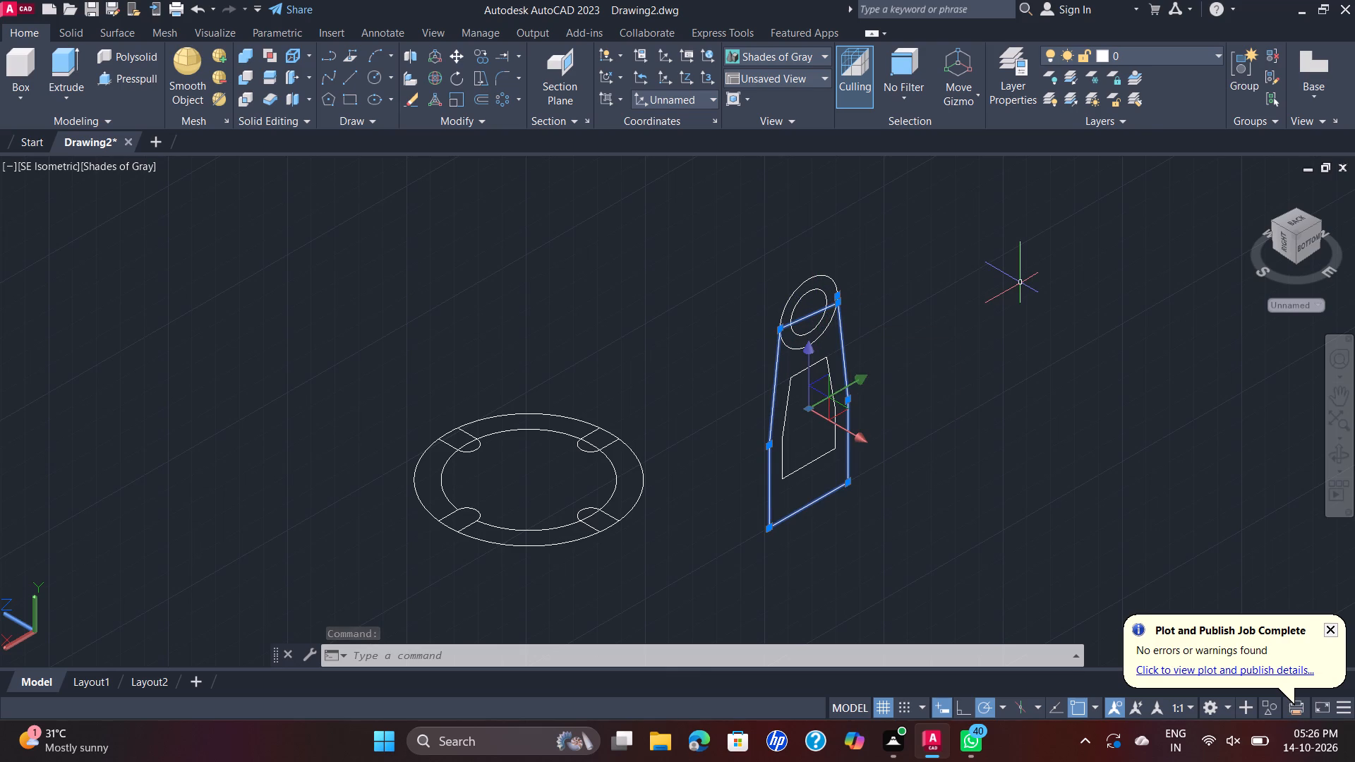
pyautogui.press('Delete')
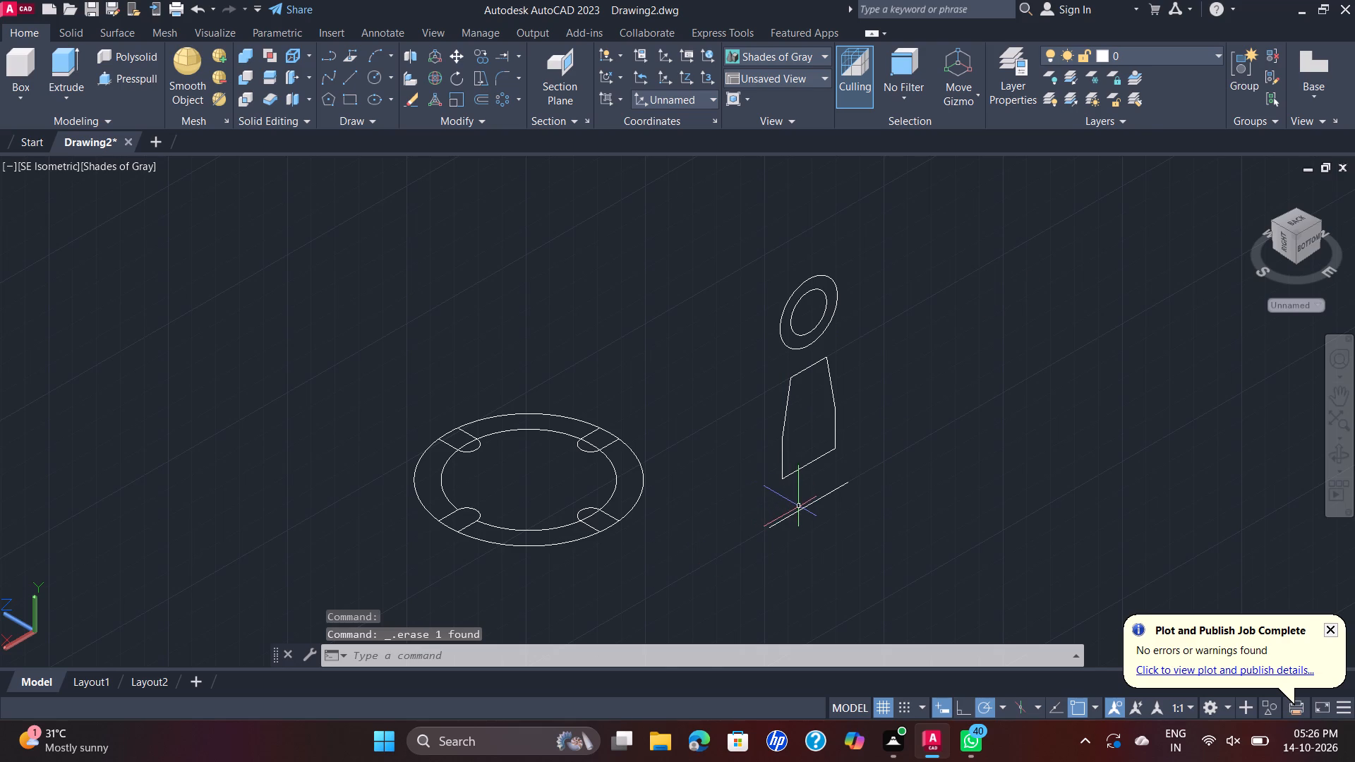
# Draw the upright's left side: a 30-unit vertical line from the base line's left end, continued by a slanted line tangent to the outer boss circle.
pyautogui.scroll(2, 802, 512)
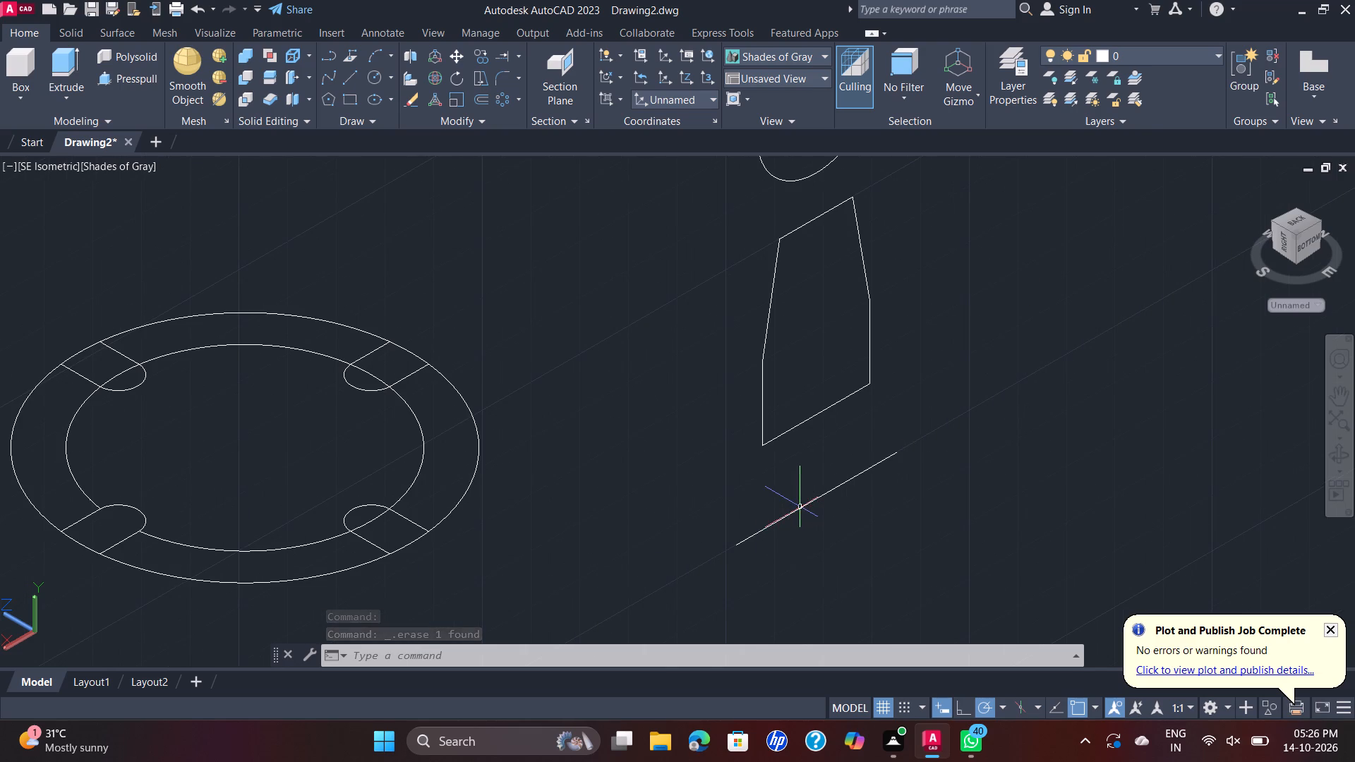
pyautogui.scroll(2, 800, 503)
pyautogui.scroll(-2, 805, 512)
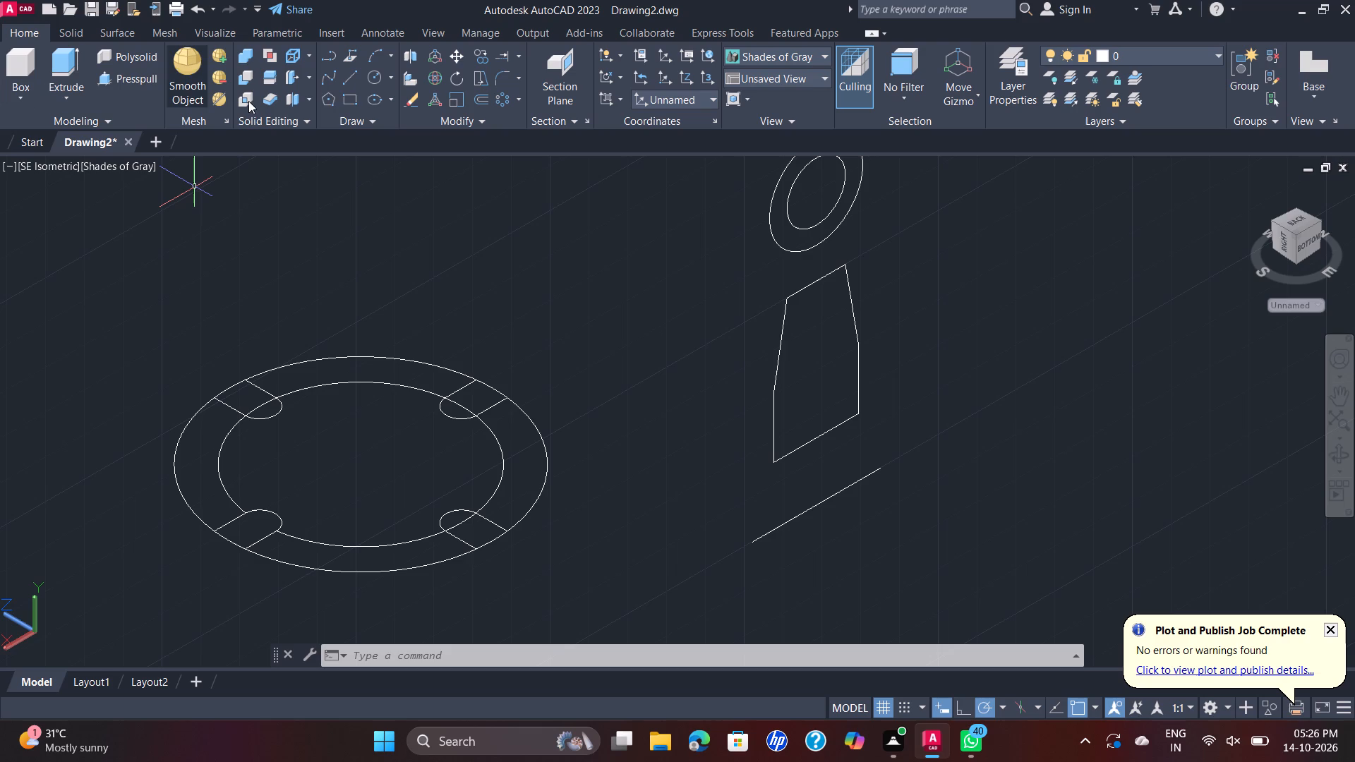
pyautogui.click(353, 82)
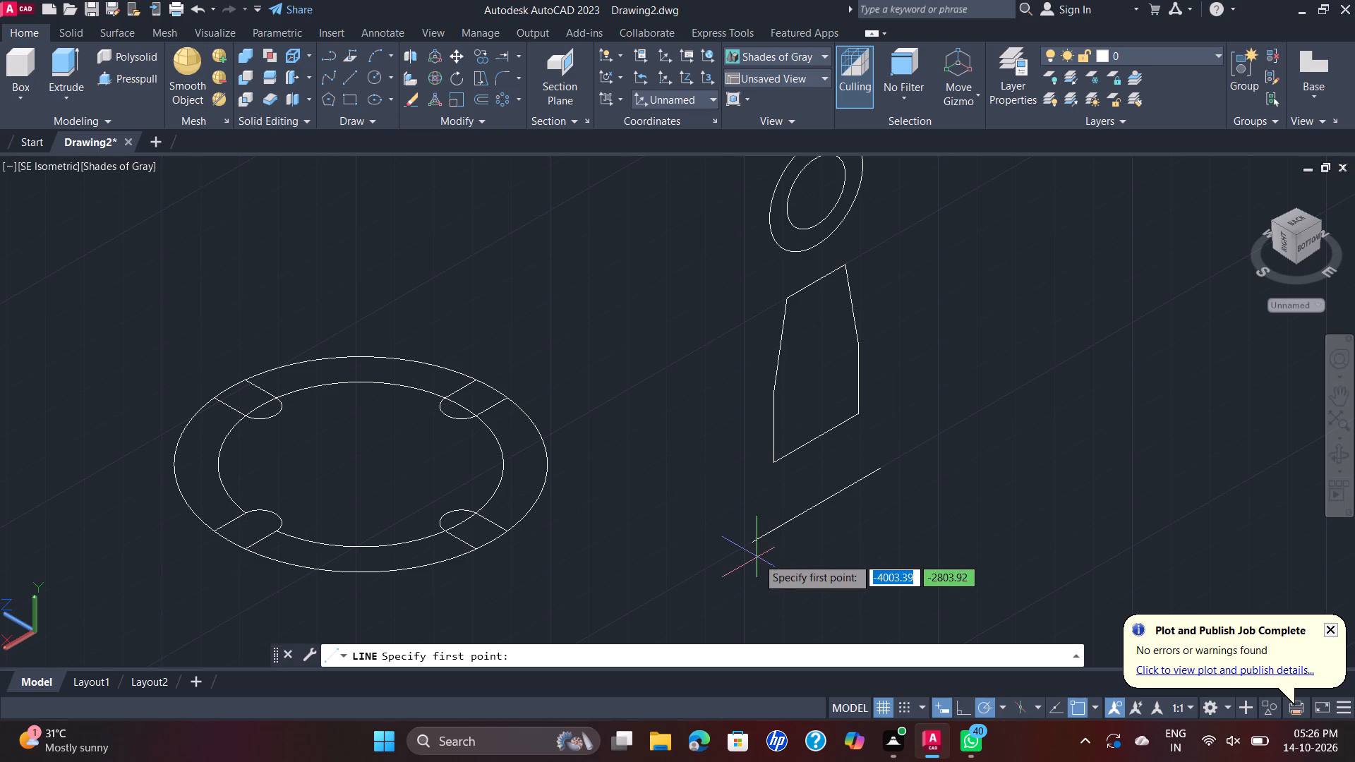
pyautogui.click(747, 540)
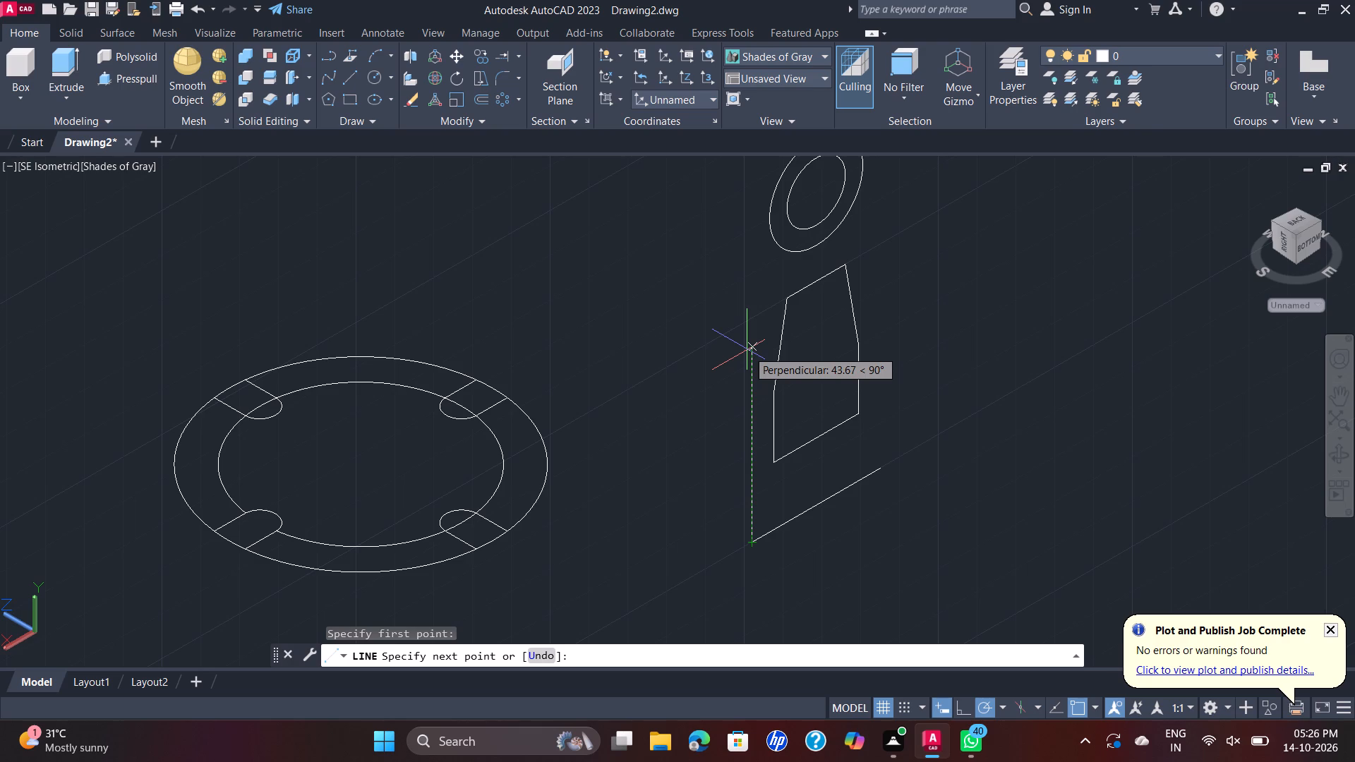
pyautogui.write('30')
pyautogui.press('Return')
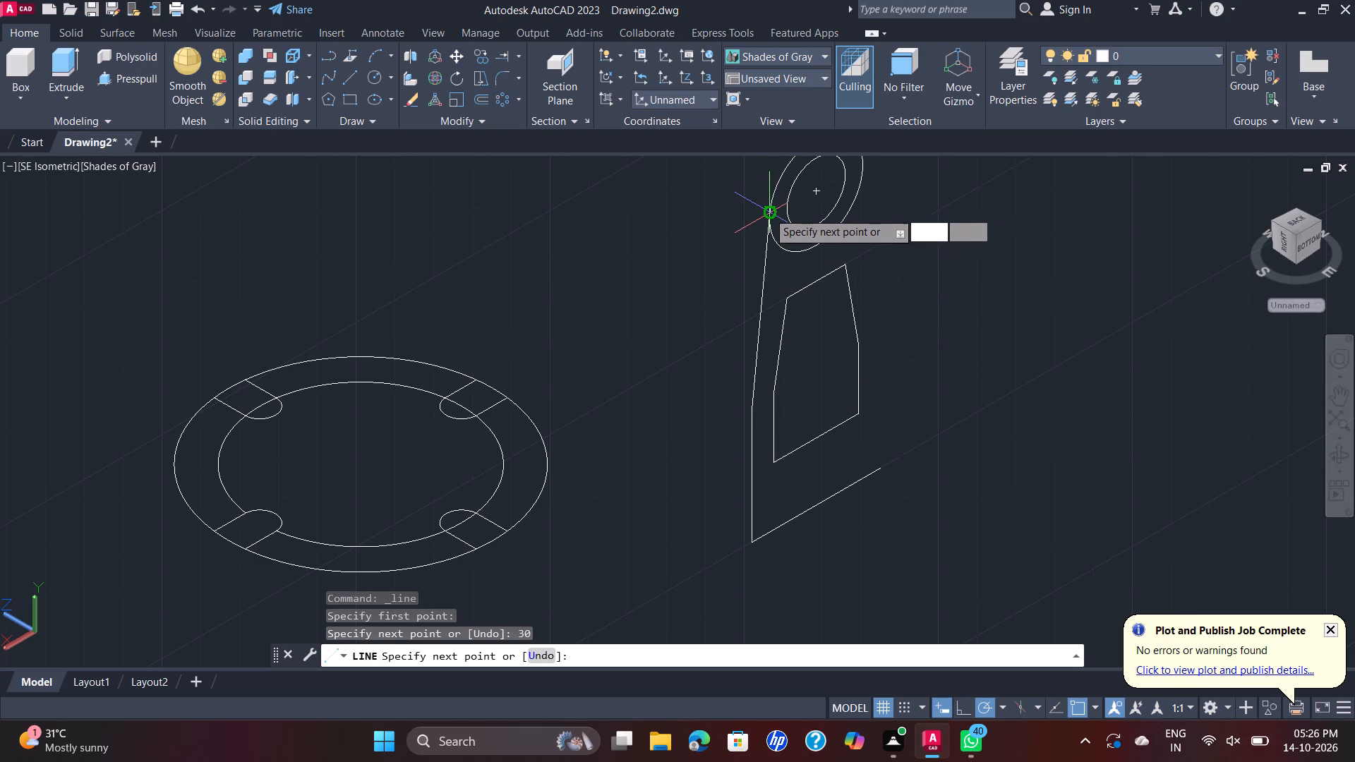
pyautogui.scroll(1, 768, 212)
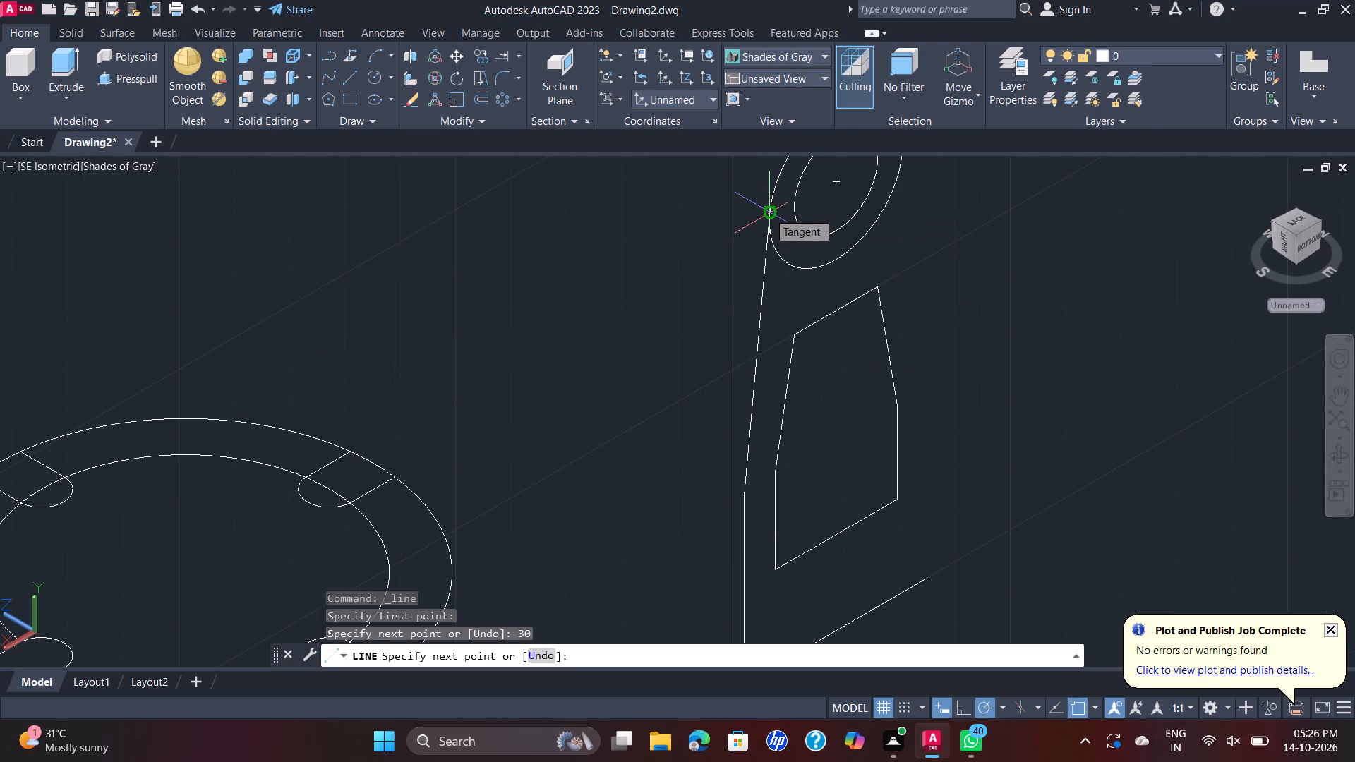
pyautogui.click(768, 212)
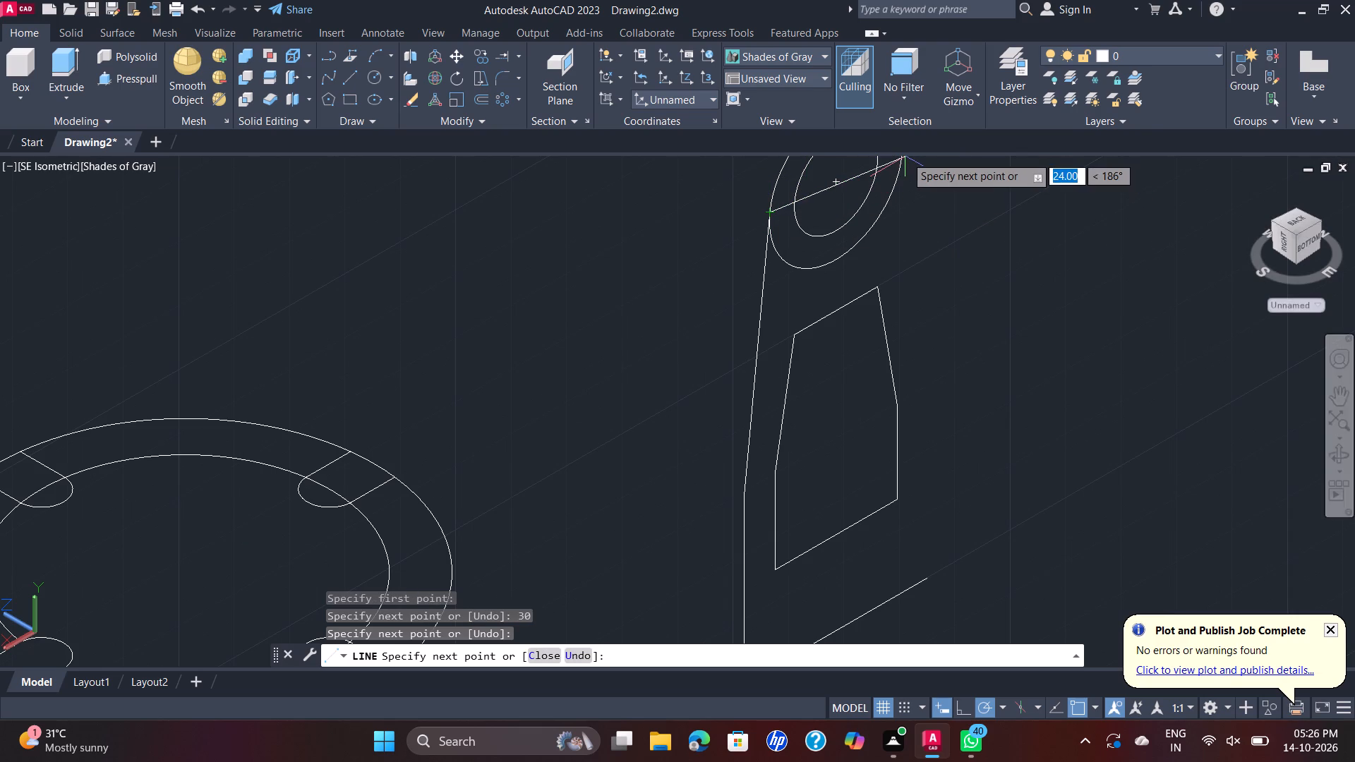
# Continue the line from the tangent point straight across both boss circles, about 32 units long, ending past the outer circle.
pyautogui.moveTo(905, 156); pyautogui.dragTo(891, 233, button='middle')
pyautogui.scroll(-1, 905, 156)
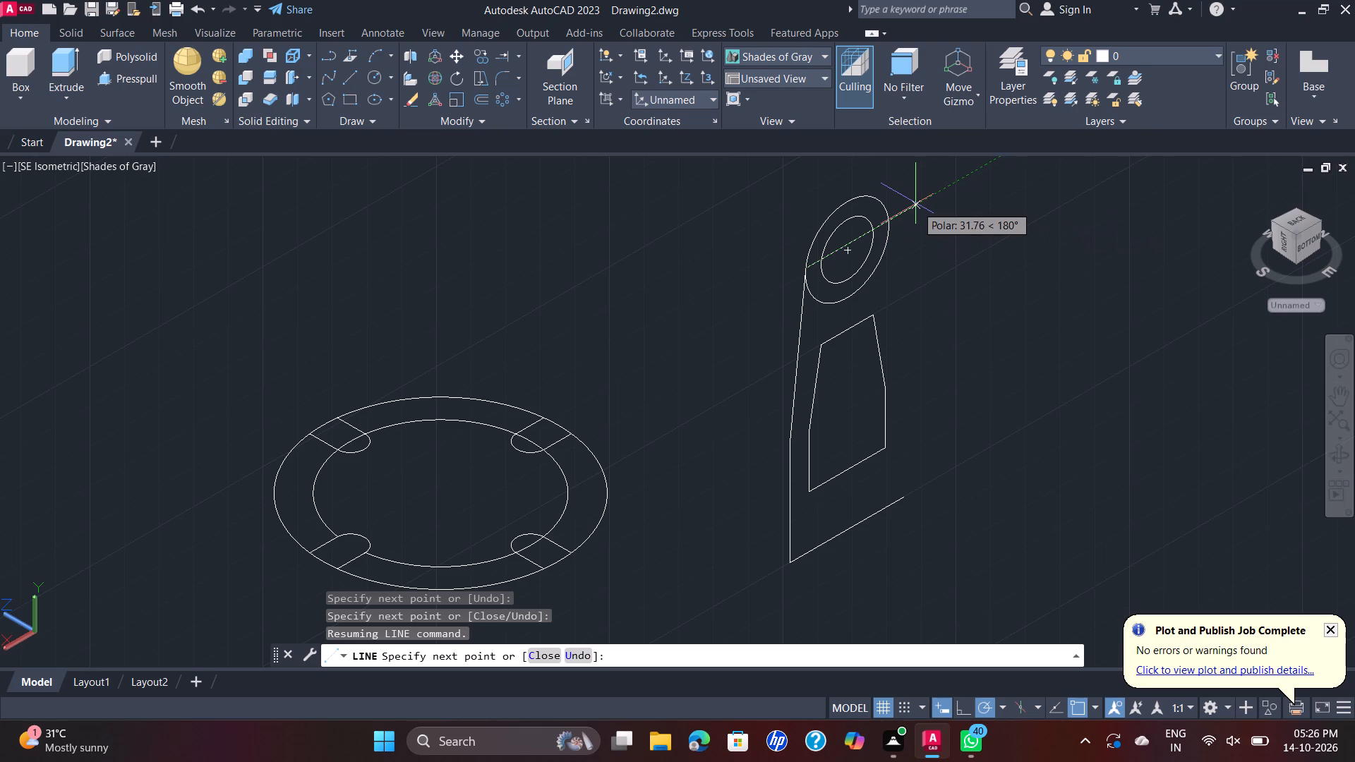
pyautogui.click(916, 204)
pyautogui.press('Escape')
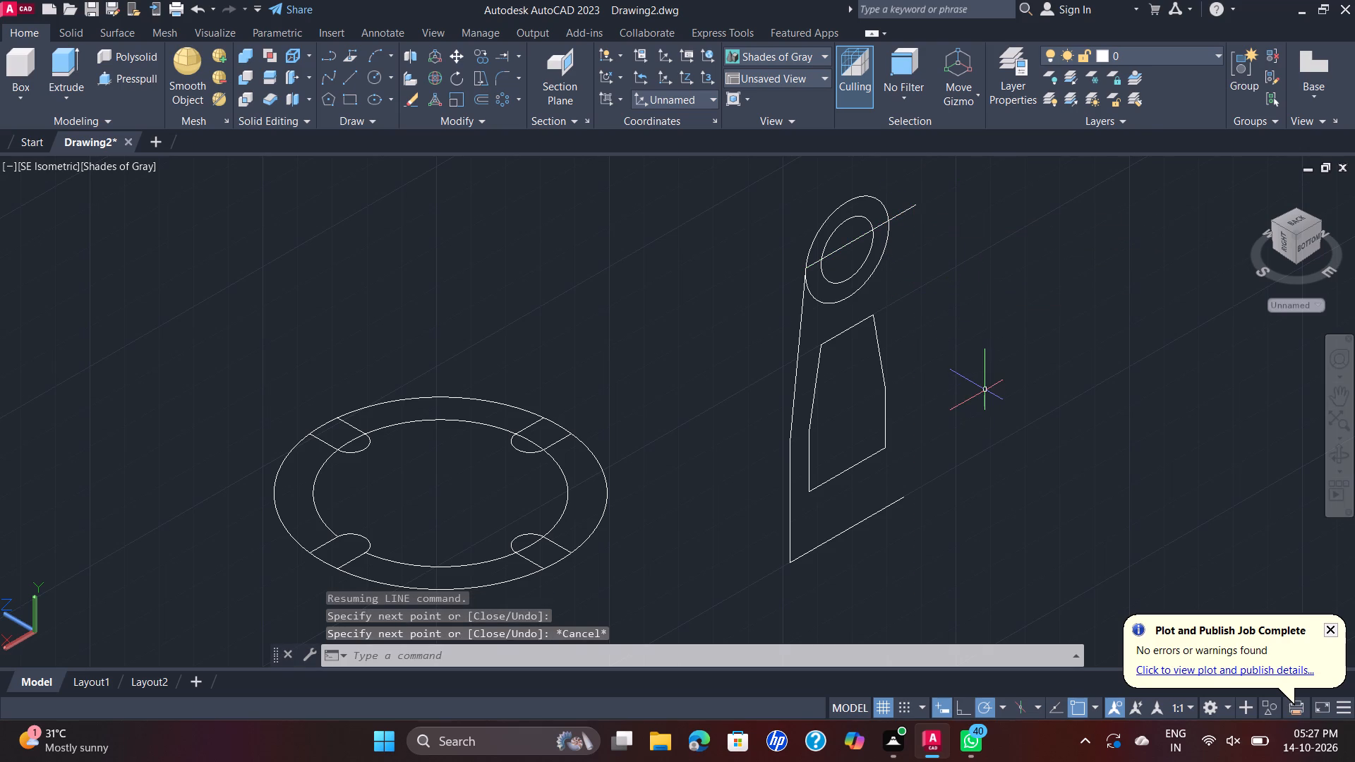
# Draw the upright's right side: a 30-unit vertical line from the base line's right end and a slanted line up to the outer boss circle.
pyautogui.press('space')
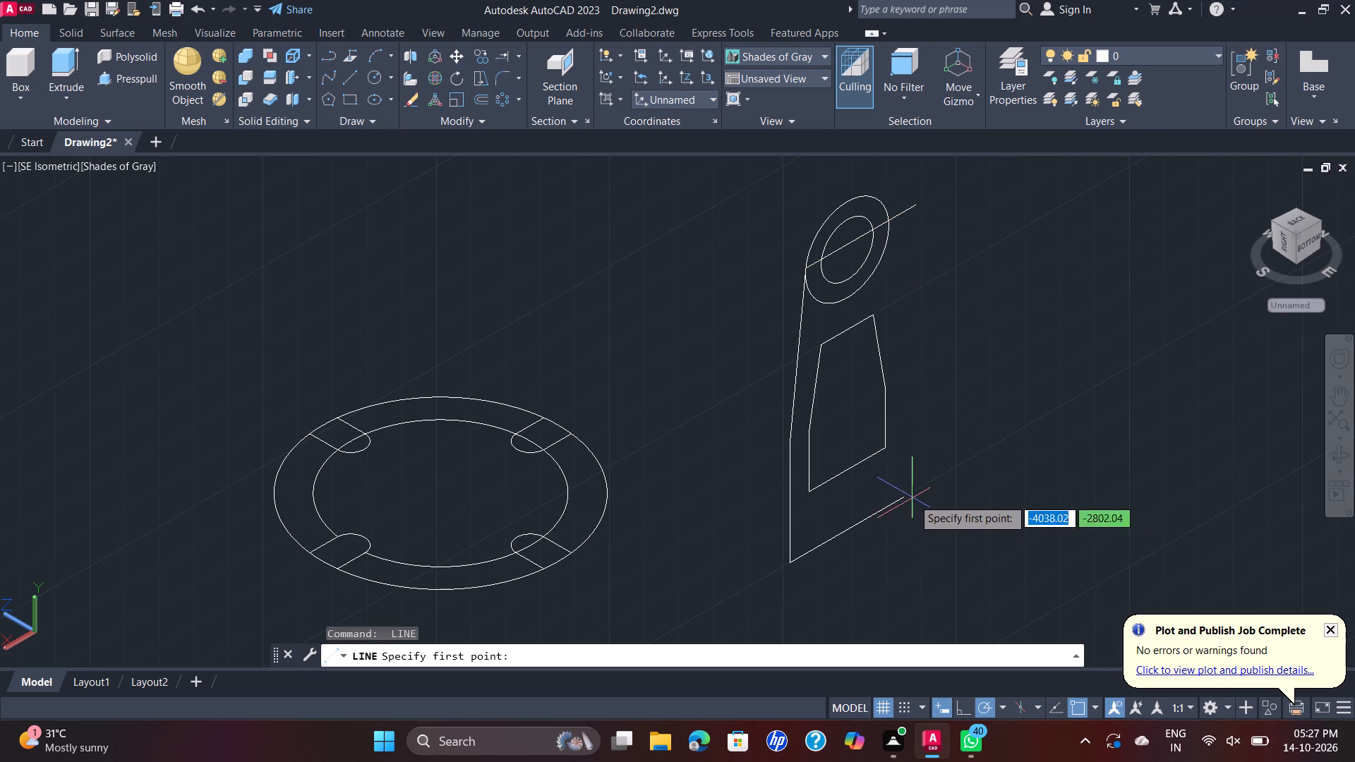
pyautogui.click(908, 497)
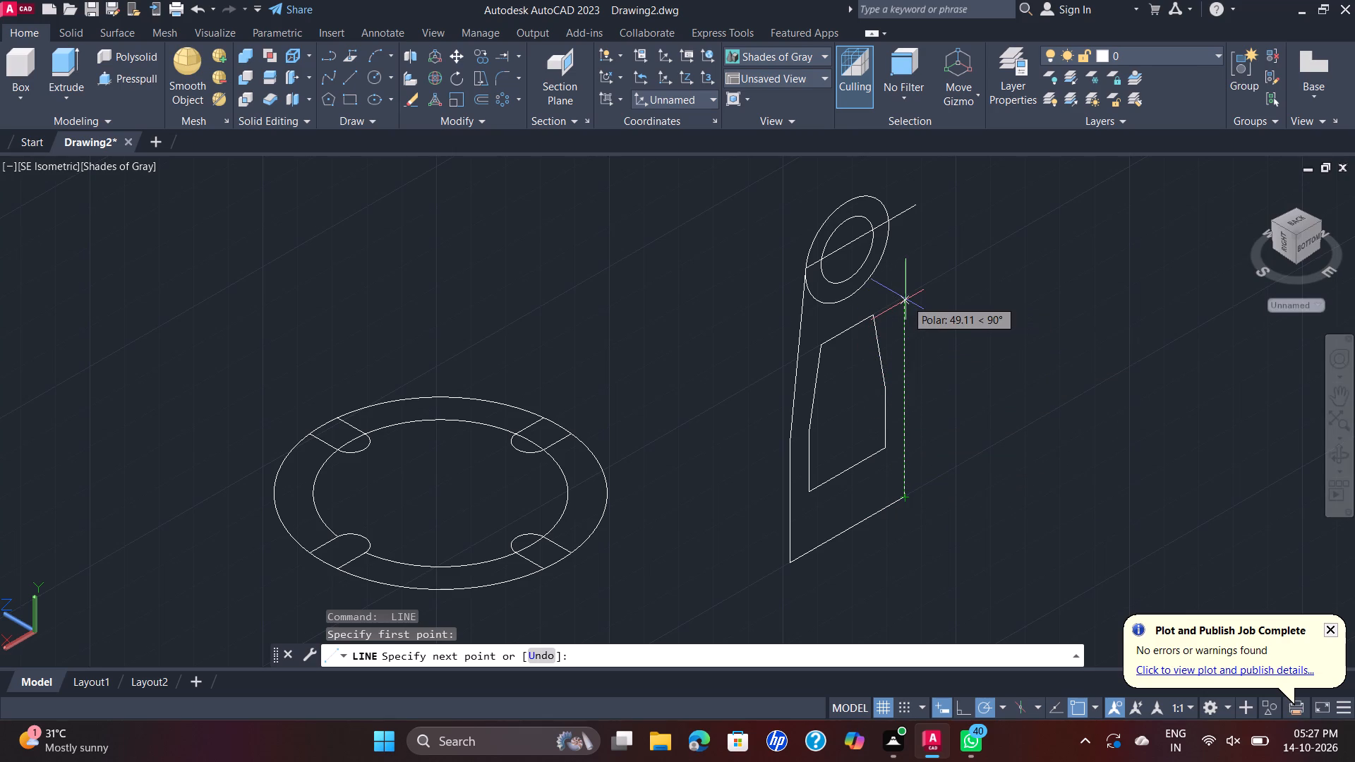
pyautogui.write('30')
pyautogui.press('Return')
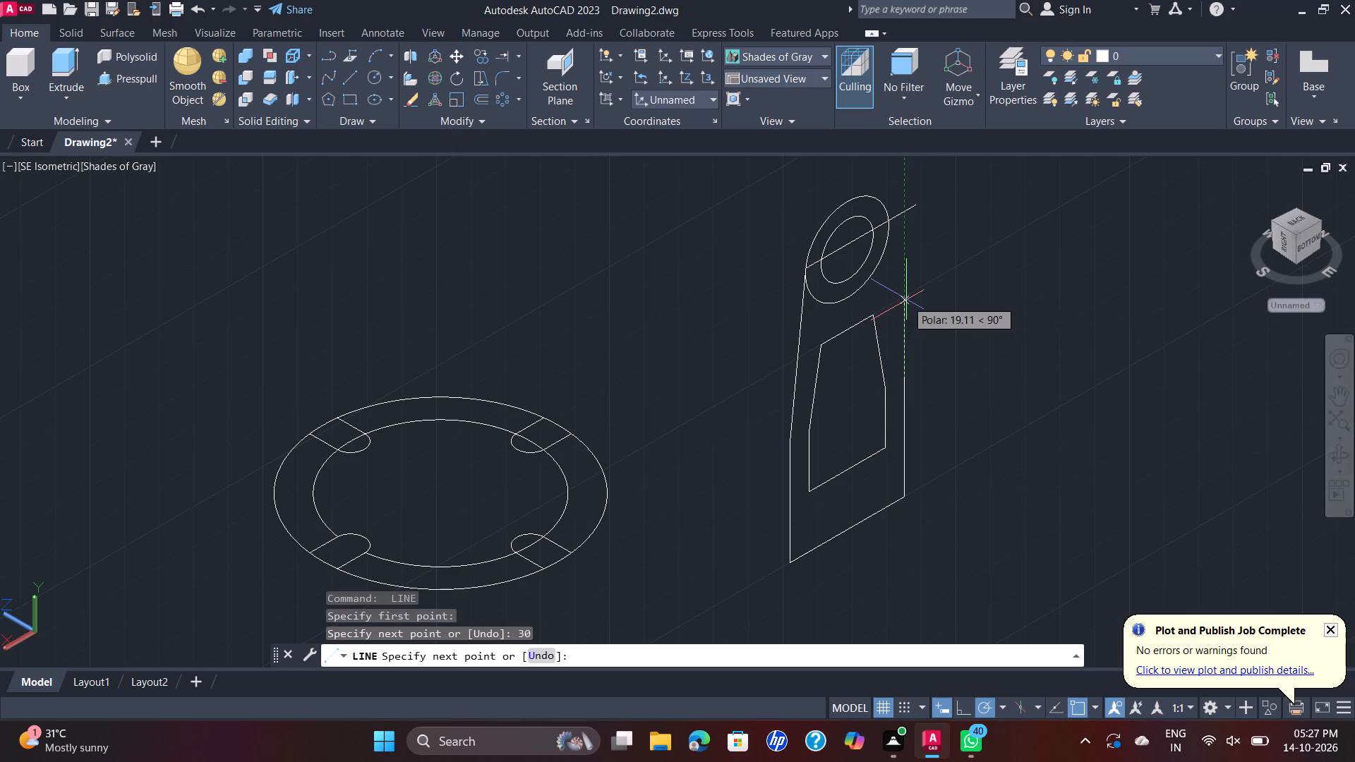
pyautogui.click(886, 219)
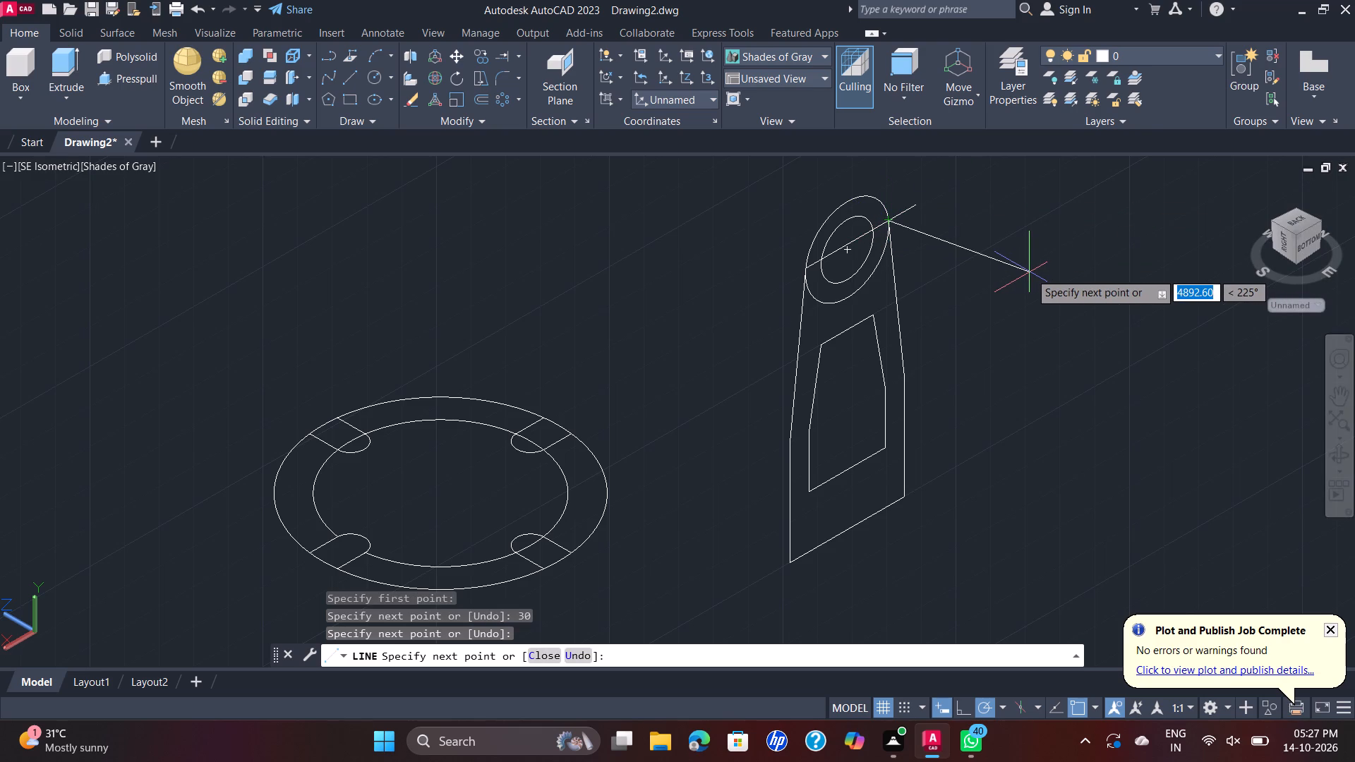
pyautogui.press('Escape')
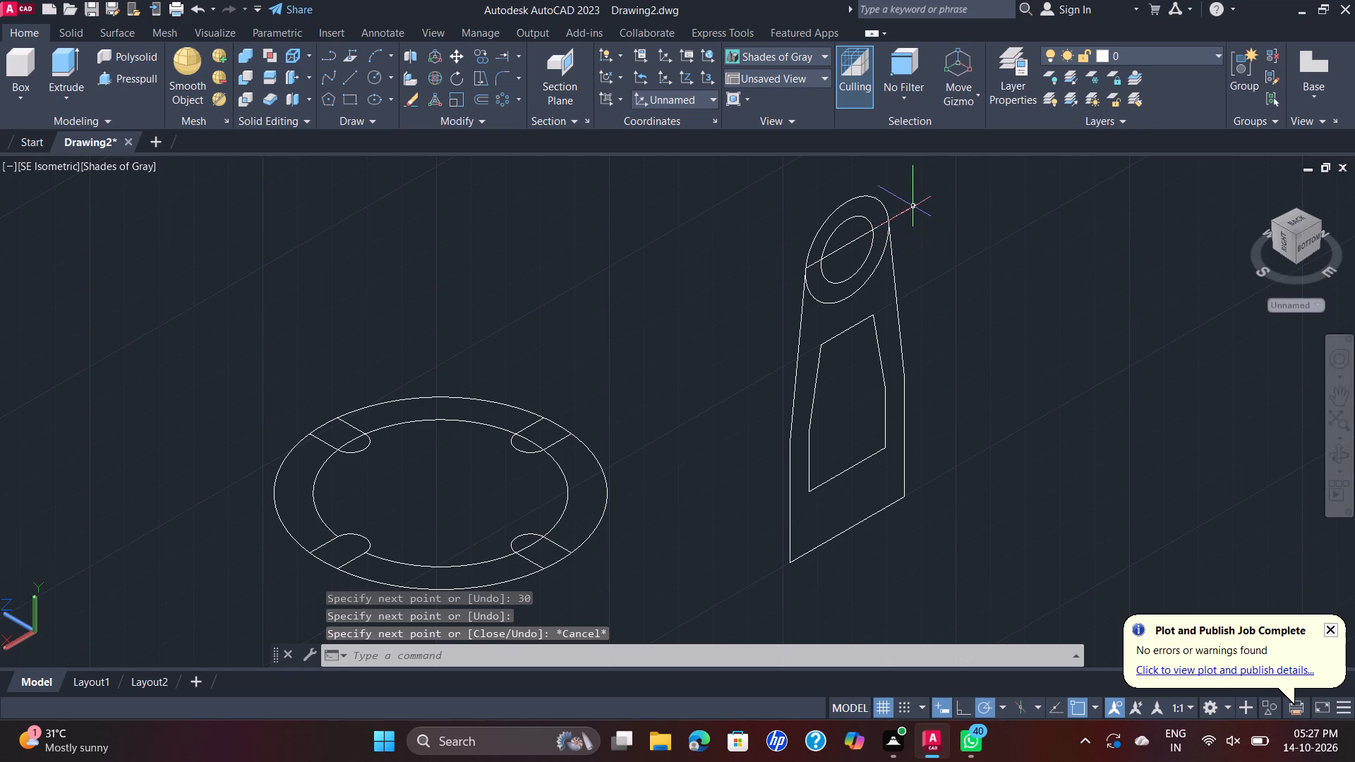
# Erase the line crossing the boss circles.
pyautogui.click(905, 213)
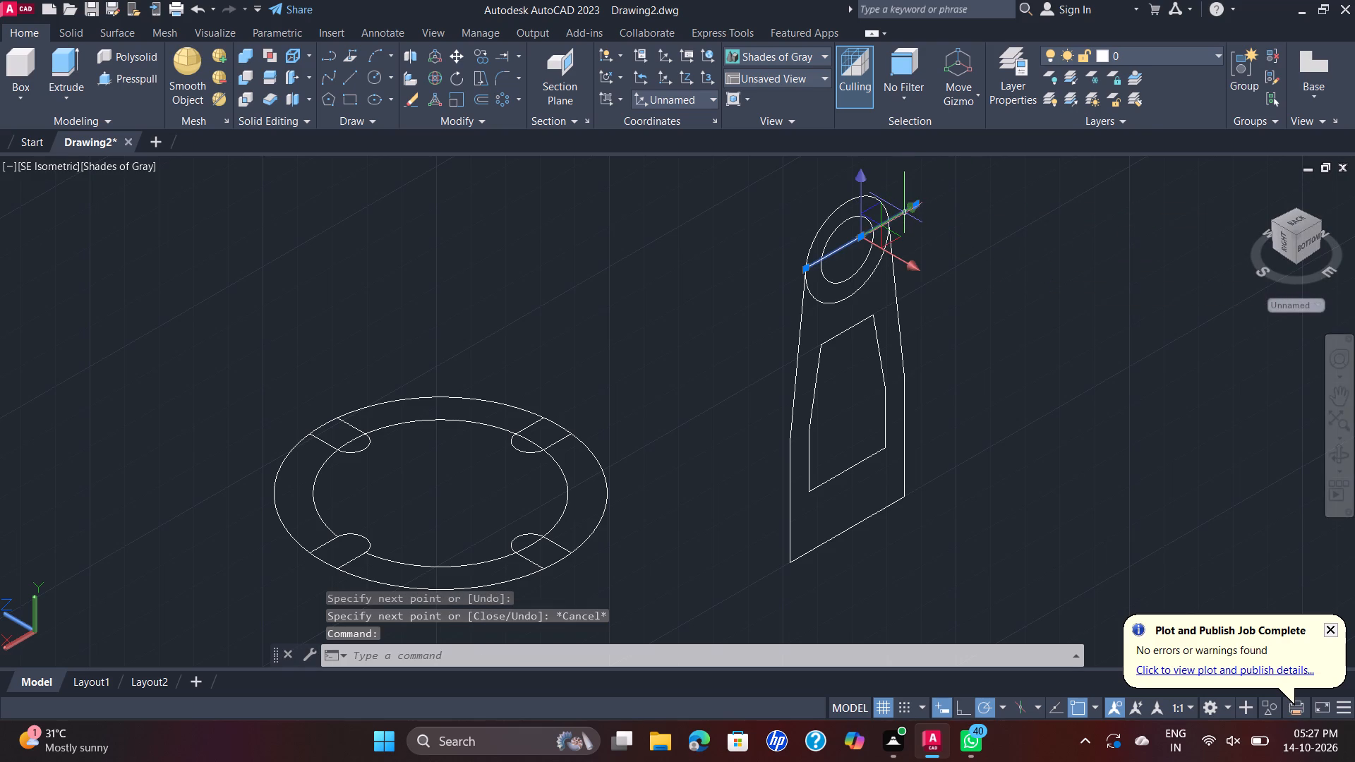
pyautogui.press('Delete')
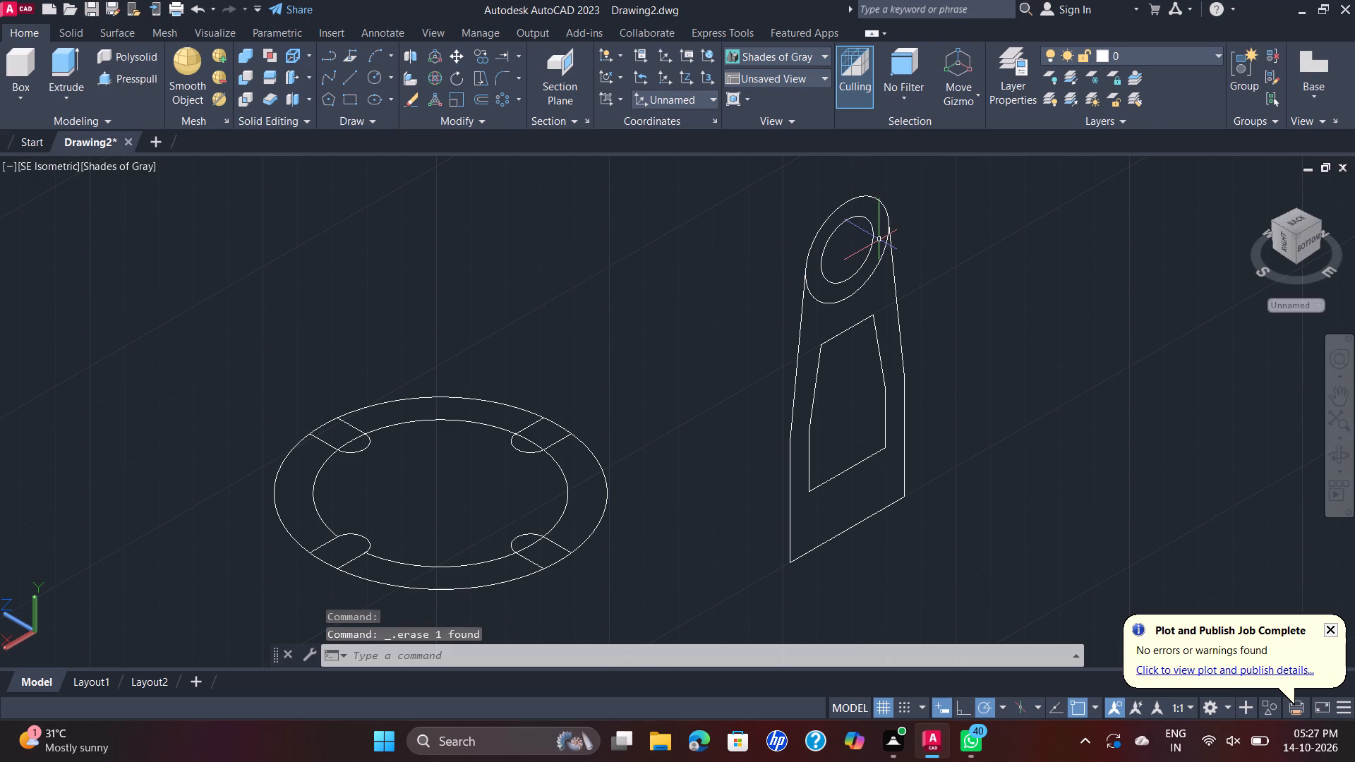
# Trim away the lower arc of the outer boss circle between the upright's two slanted sides.
pyautogui.scroll(6, 890, 238)
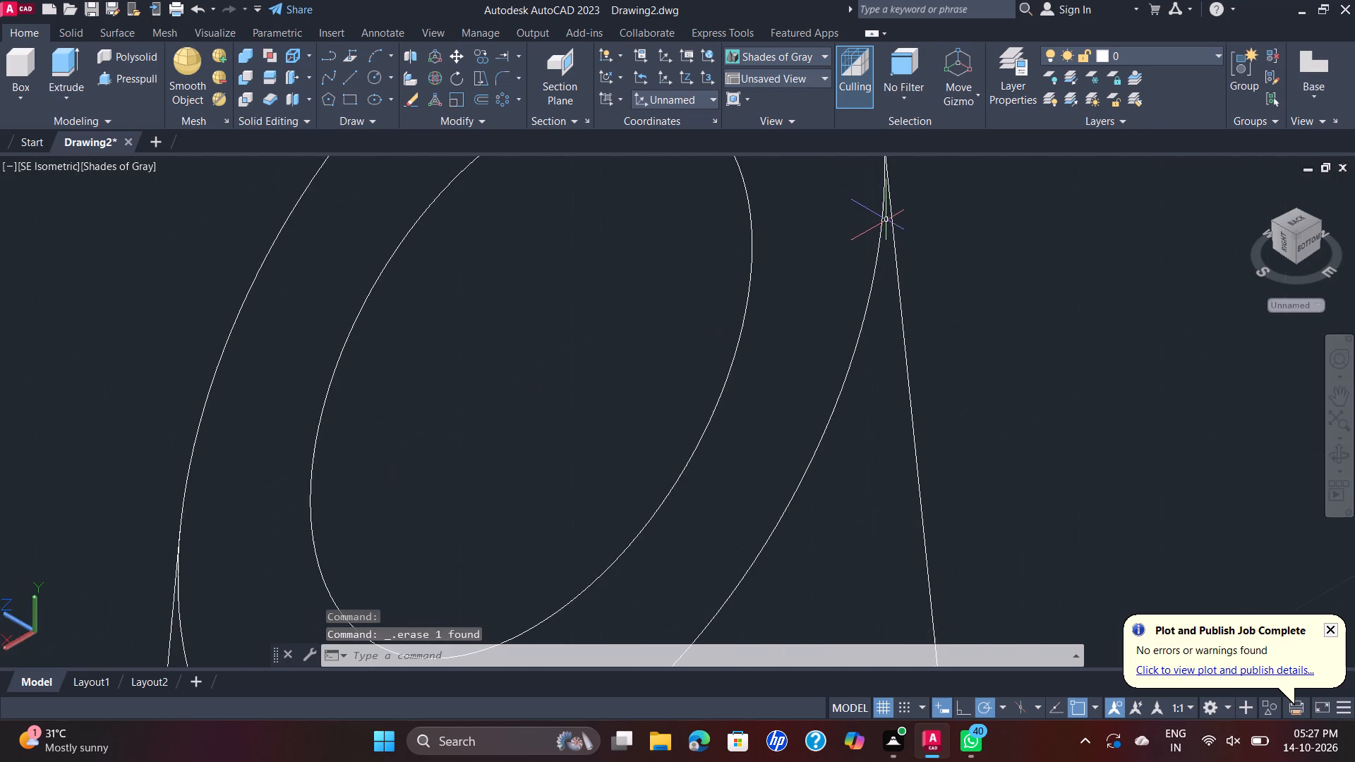
pyautogui.scroll(-5, 886, 220)
pyautogui.click(795, 186)
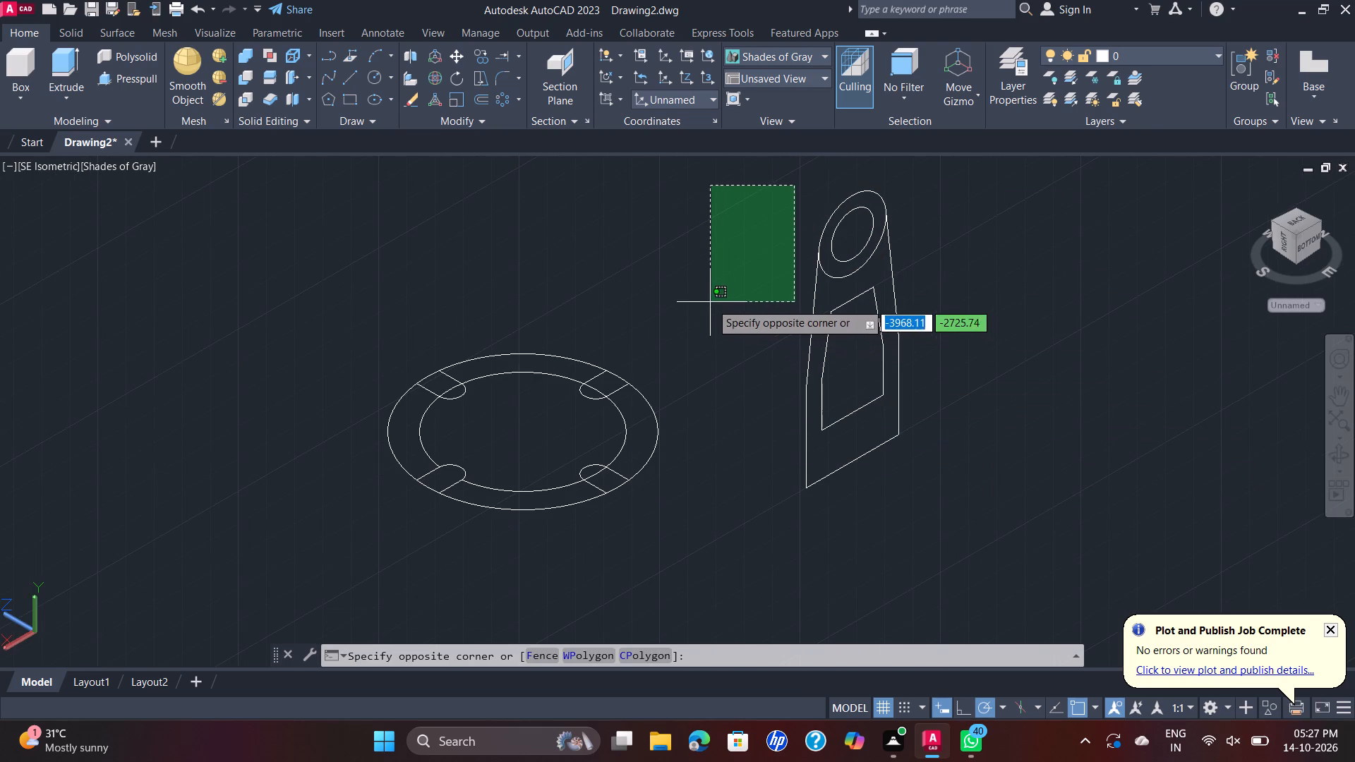
pyautogui.press('Escape')
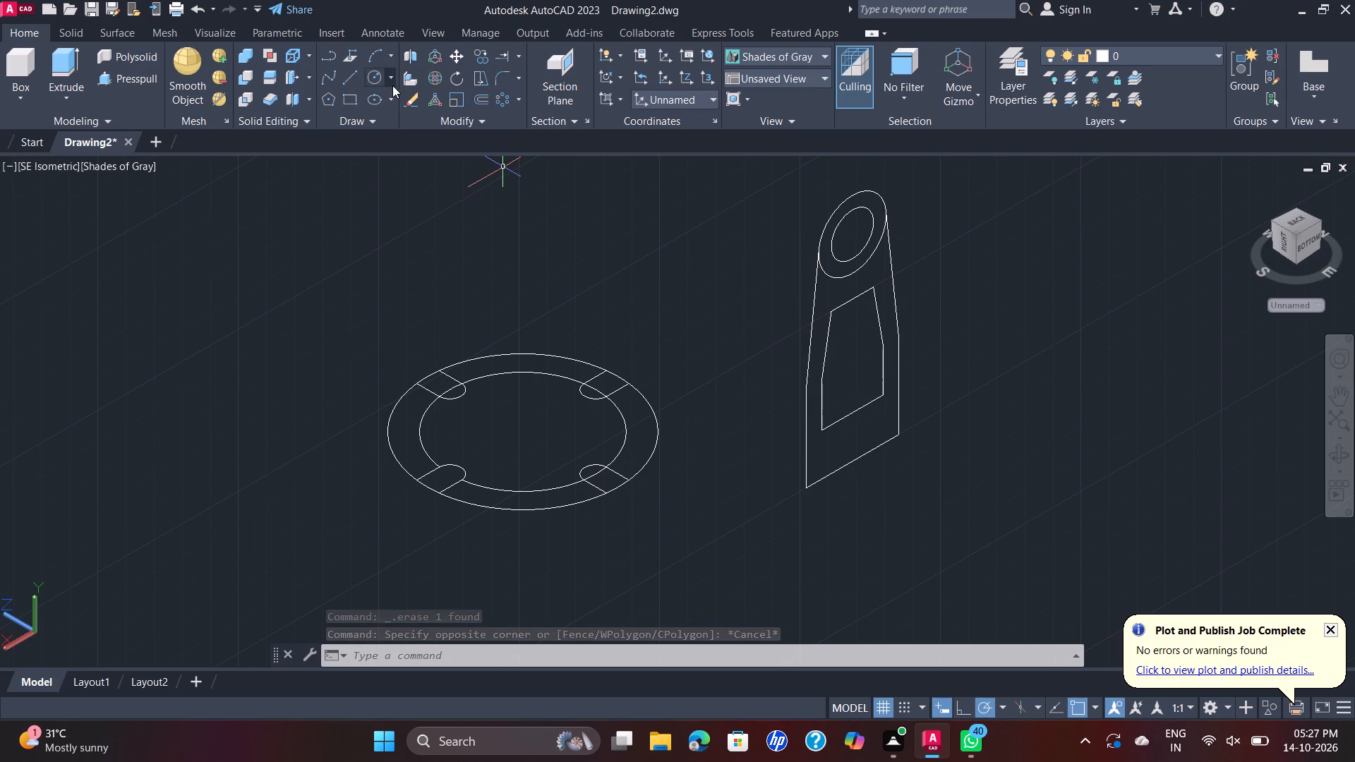
pyautogui.click(521, 61)
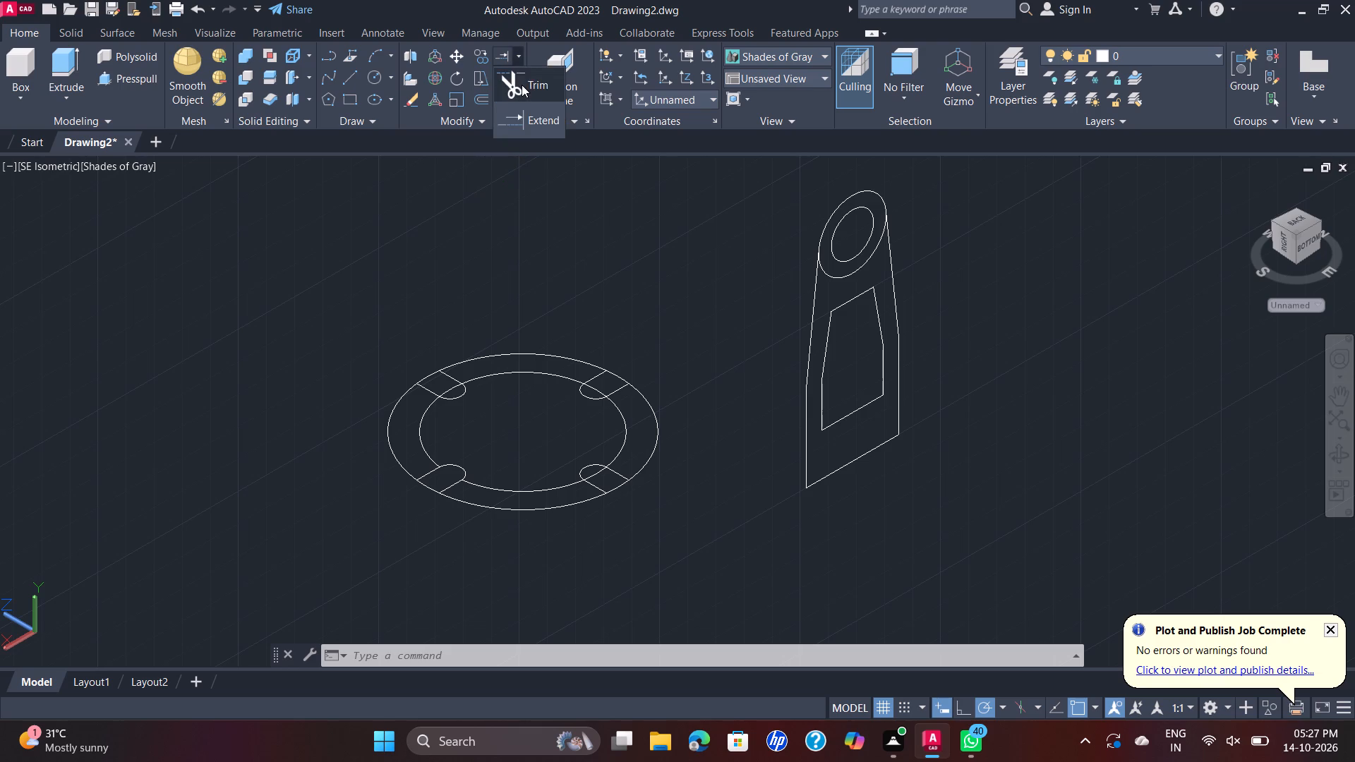
pyautogui.click(522, 85)
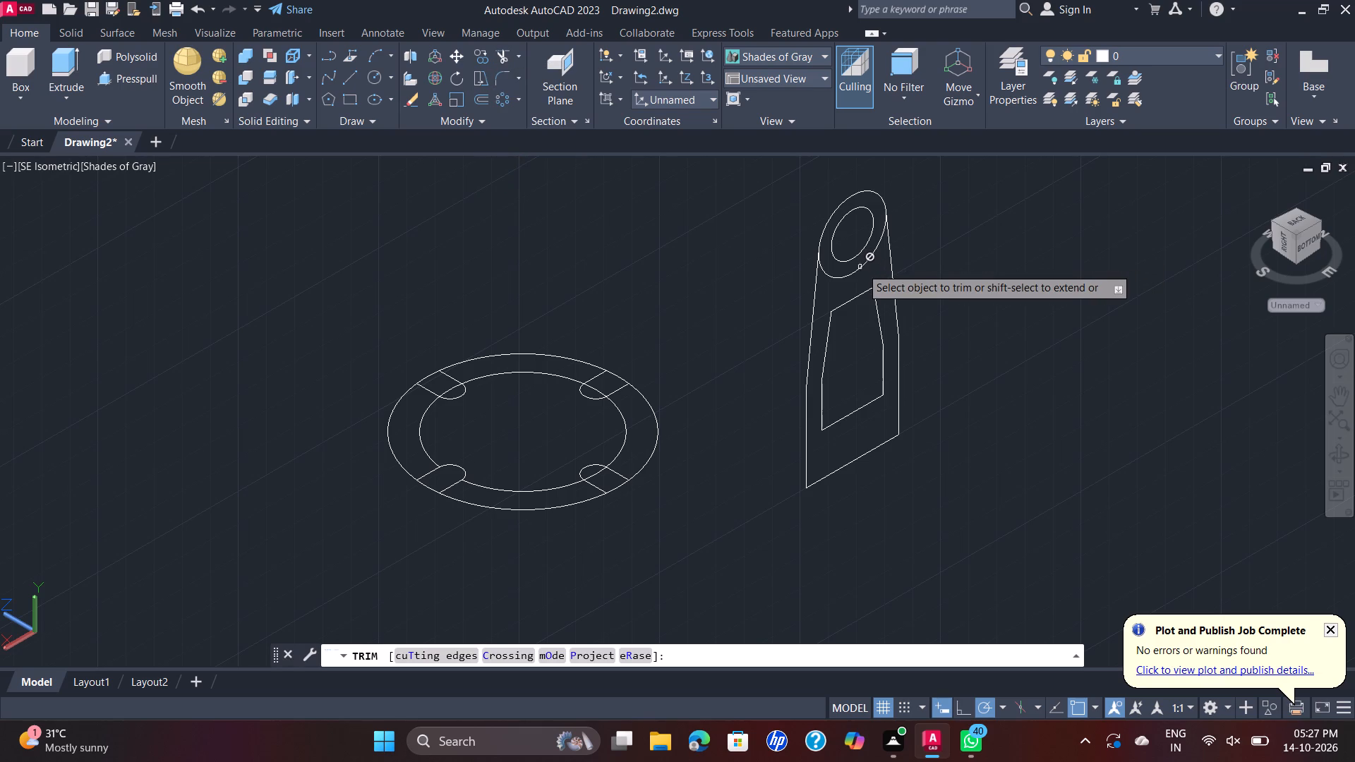
pyautogui.scroll(4, 861, 267)
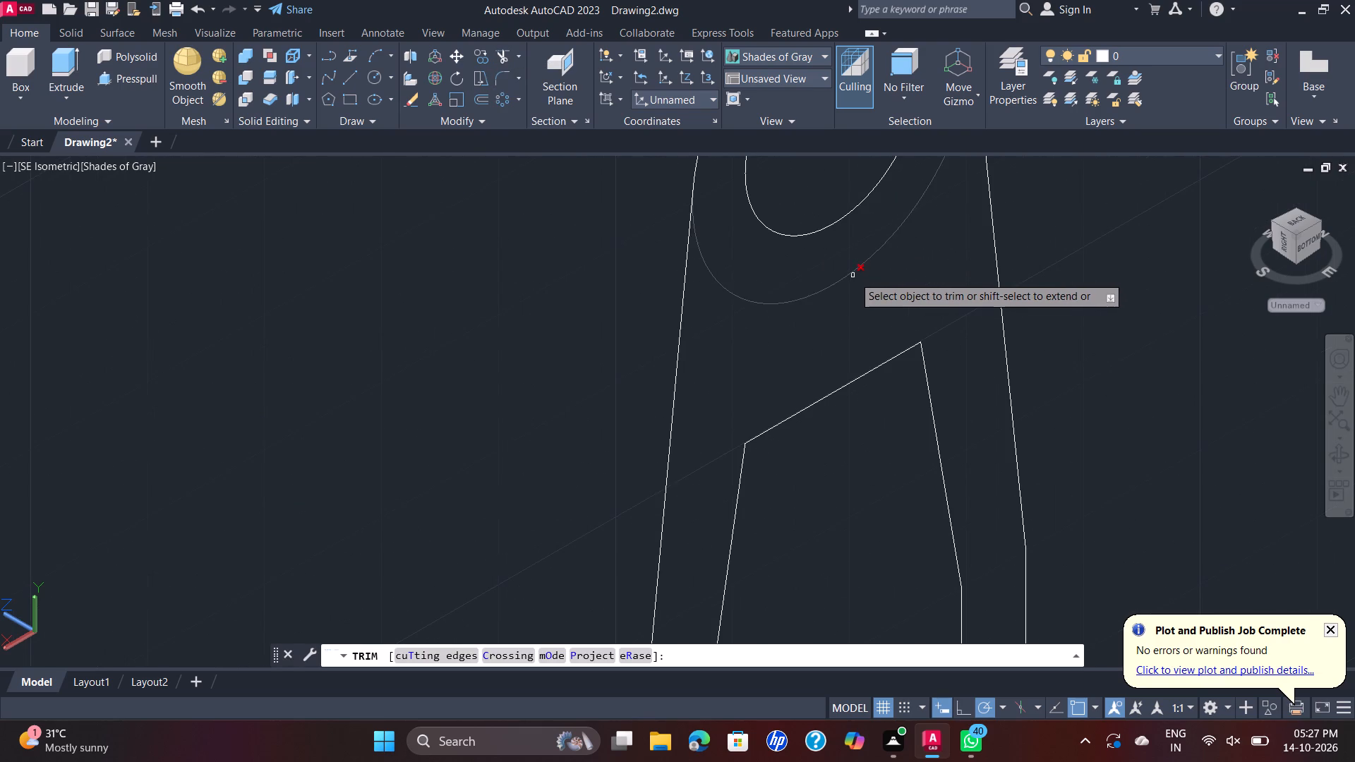
pyautogui.click(853, 276)
pyautogui.scroll(-2, 853, 276)
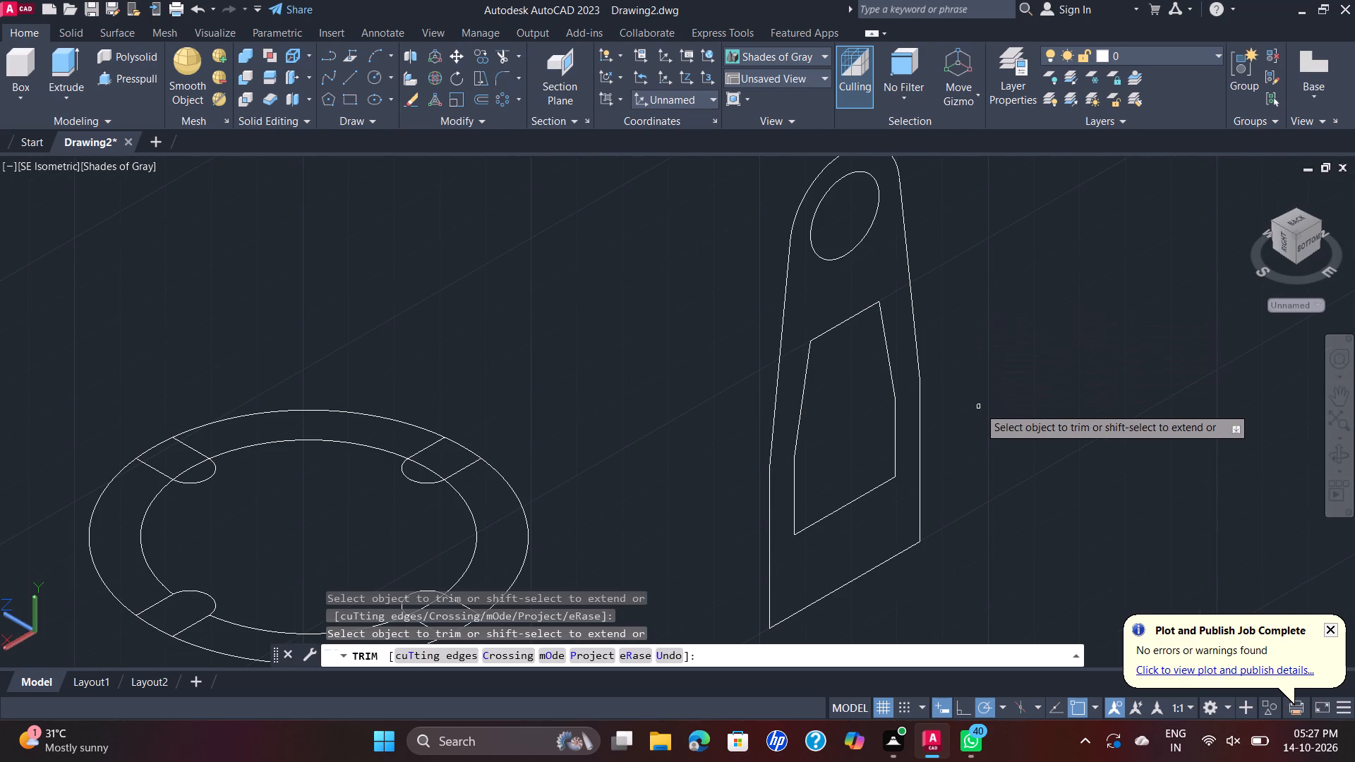
pyautogui.scroll(-1, 979, 407)
pyautogui.press('Escape')
# Join the upright's outer lines and top arc into one outline, selecting all of the upright's curves.
pyautogui.click(764, 145)
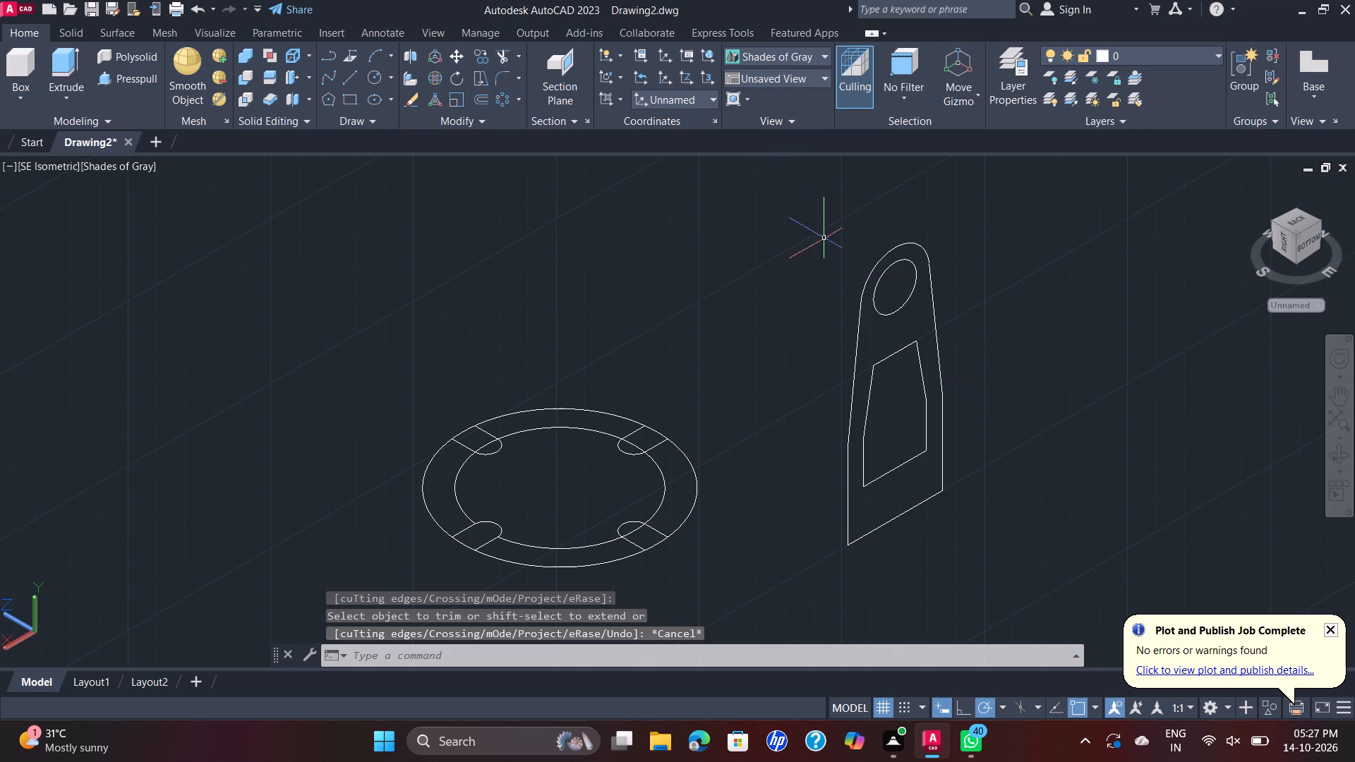
pyautogui.click(733, 222)
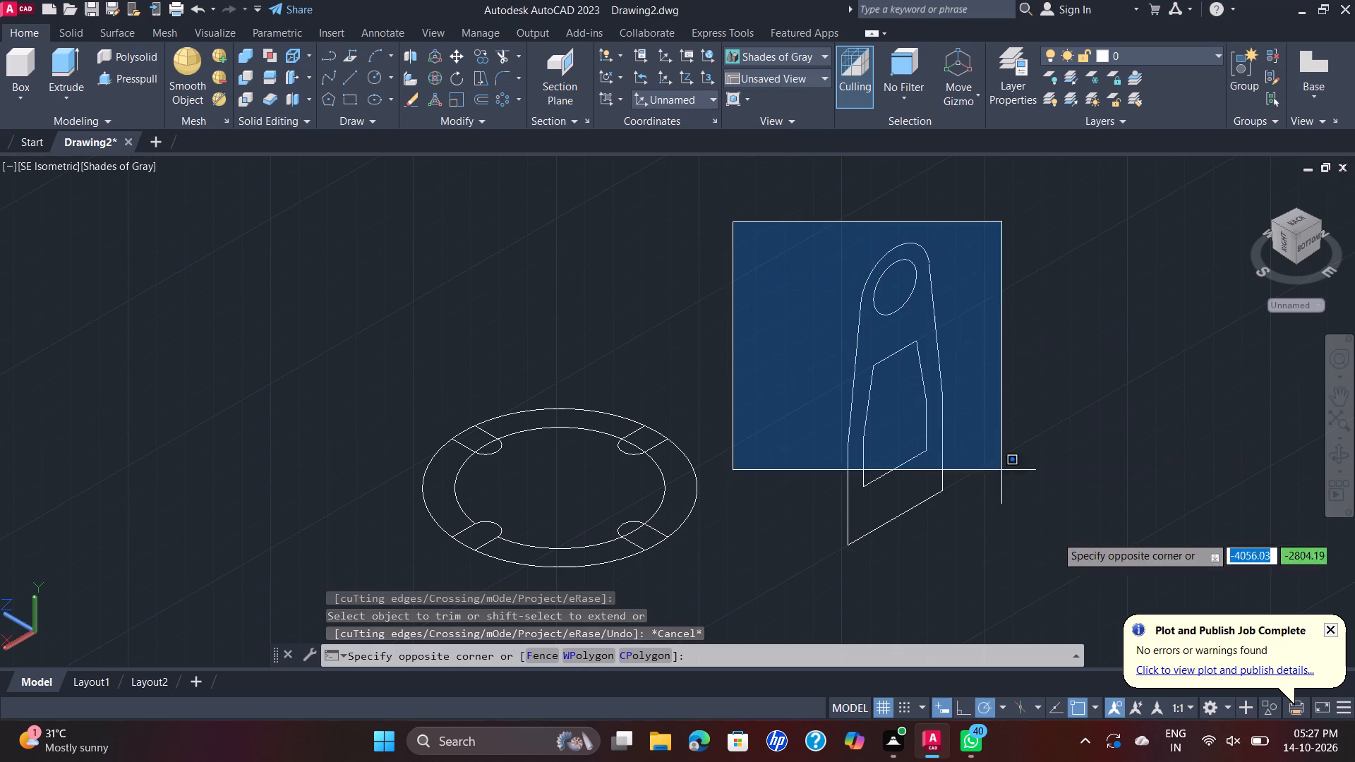
pyautogui.click(1008, 574)
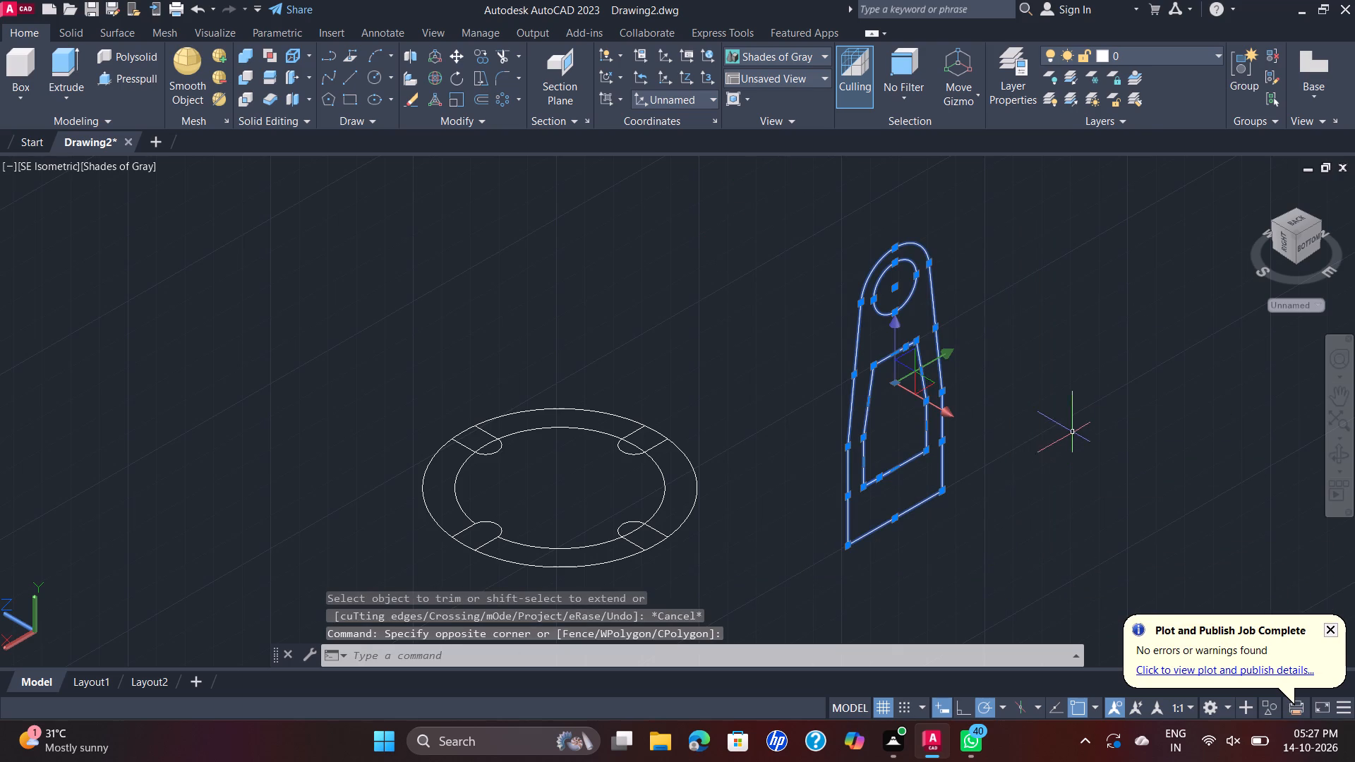
pyautogui.press('j')
pyautogui.press('Return')
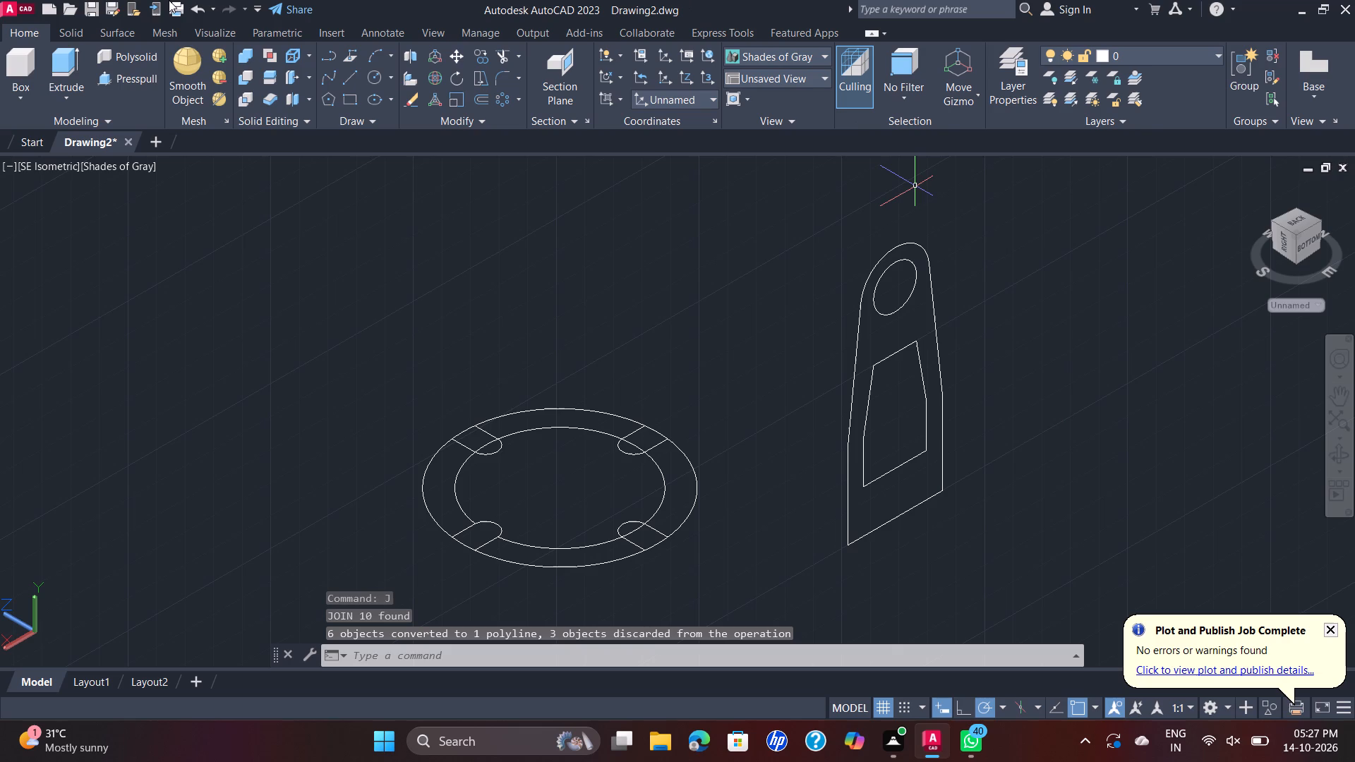
# Press-pull the upright's joined outer outline 11 units into a solid, extending it back from the sketch.
pyautogui.click(138, 78)
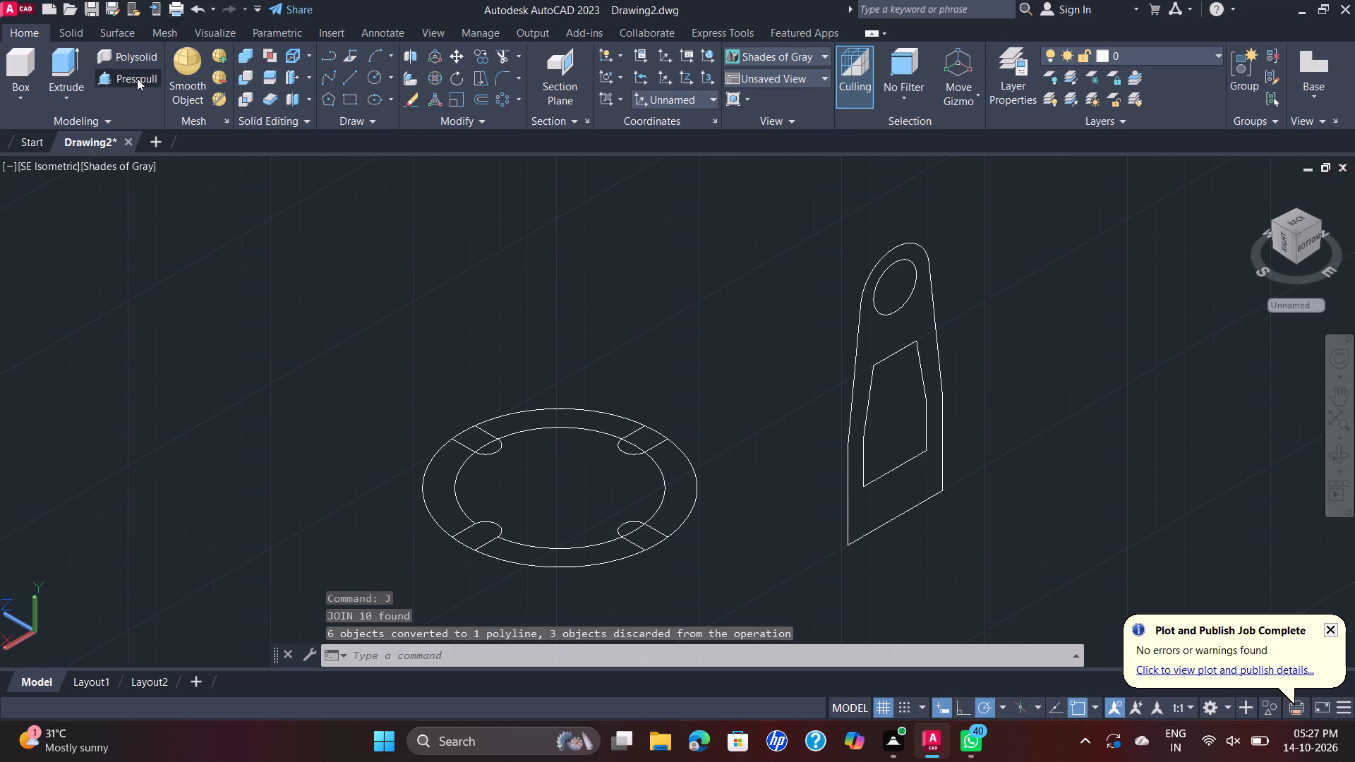
pyautogui.click(860, 337)
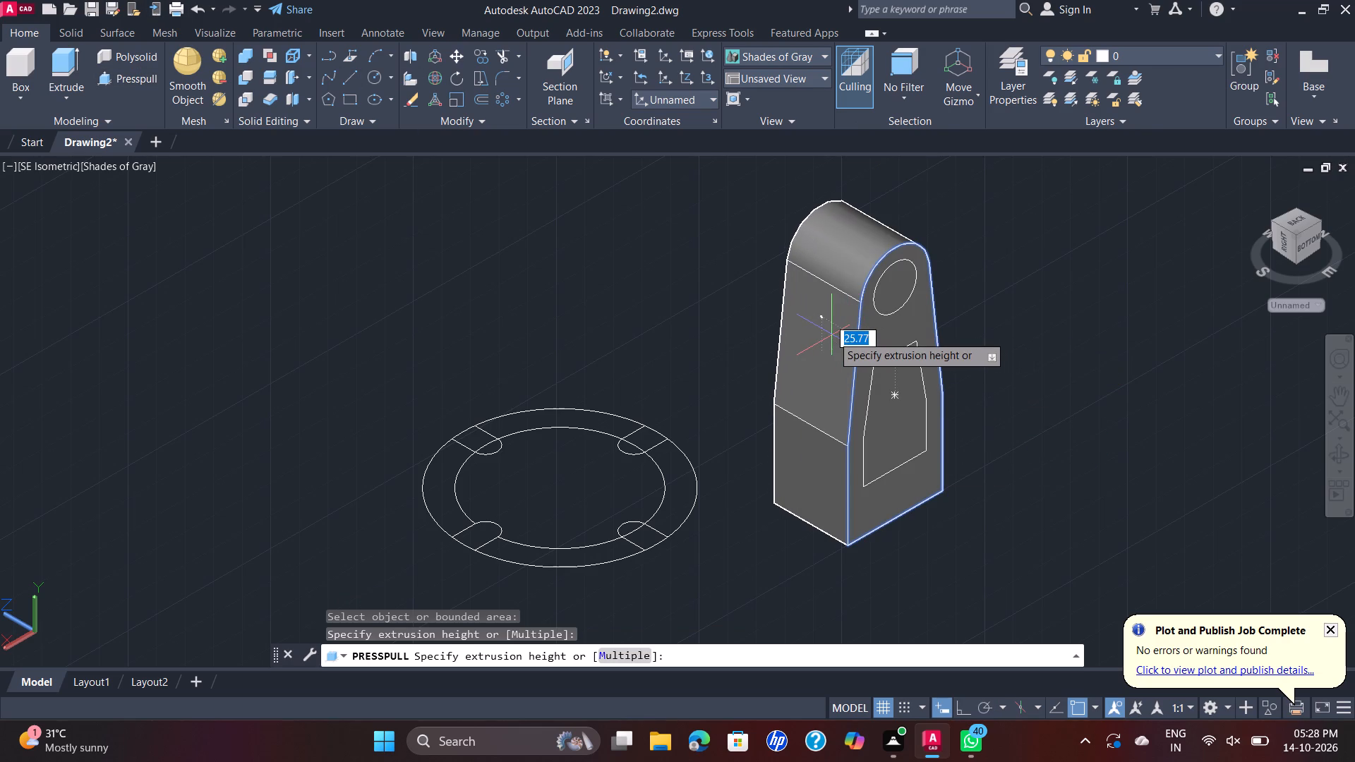
pyautogui.write('11')
pyautogui.press('Return')
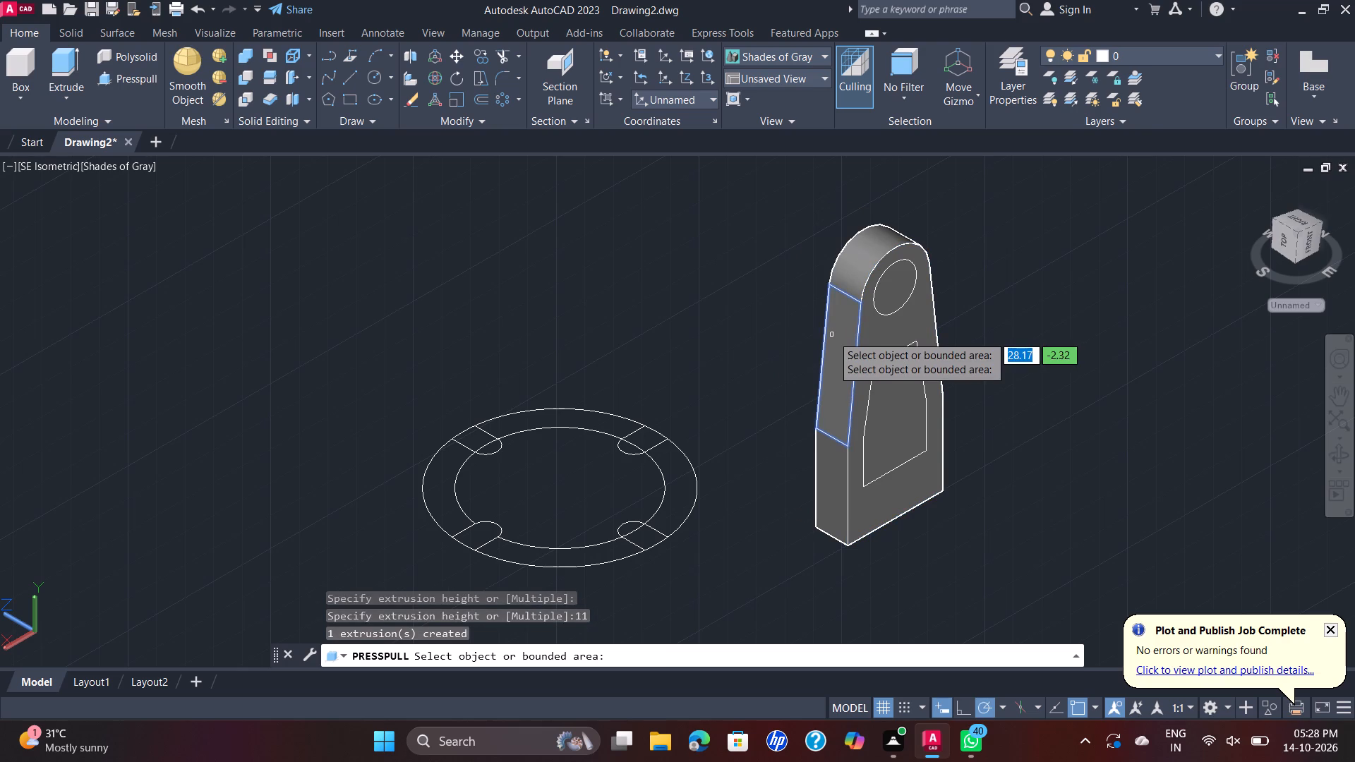
# Press-pull the tapered opening and the boss's inner circle 11 units each to cut them through the upright.
pyautogui.click(896, 403)
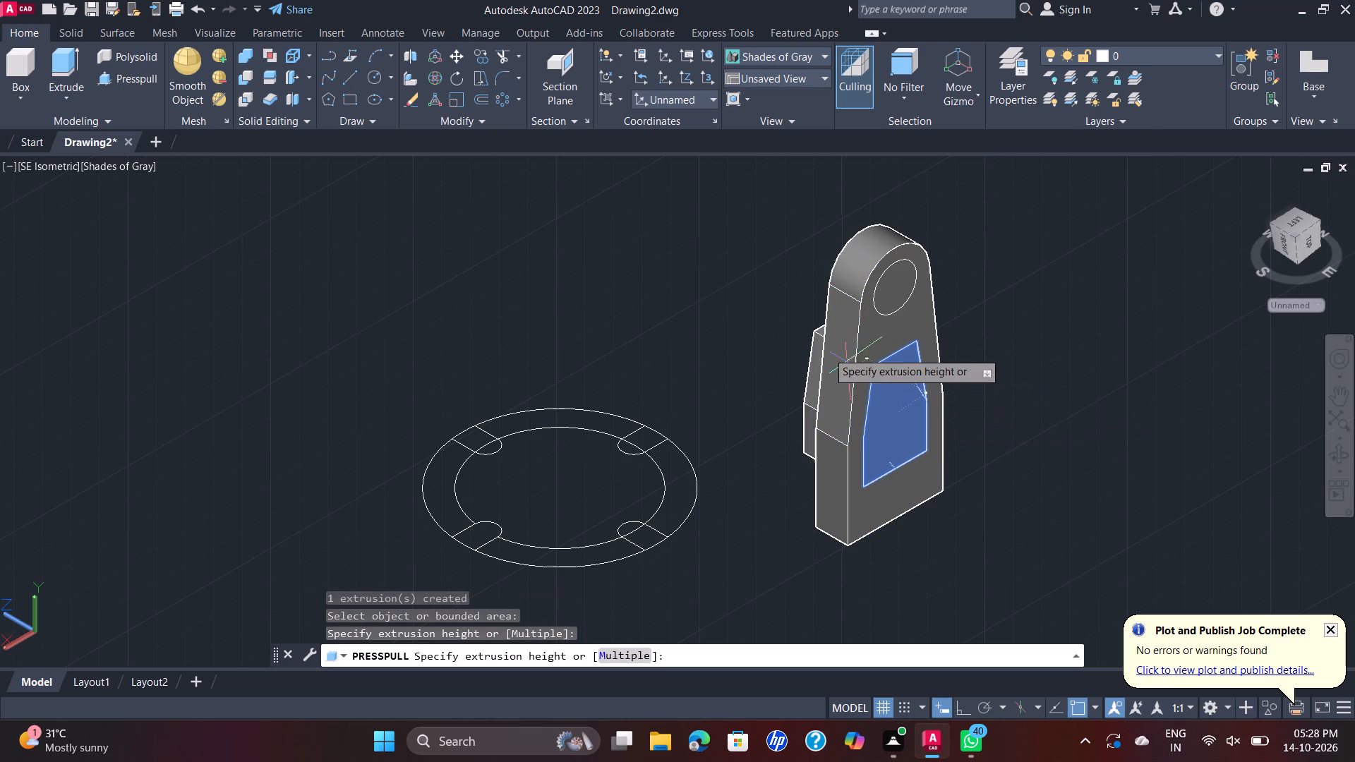
pyautogui.write('11')
pyautogui.press('Return')
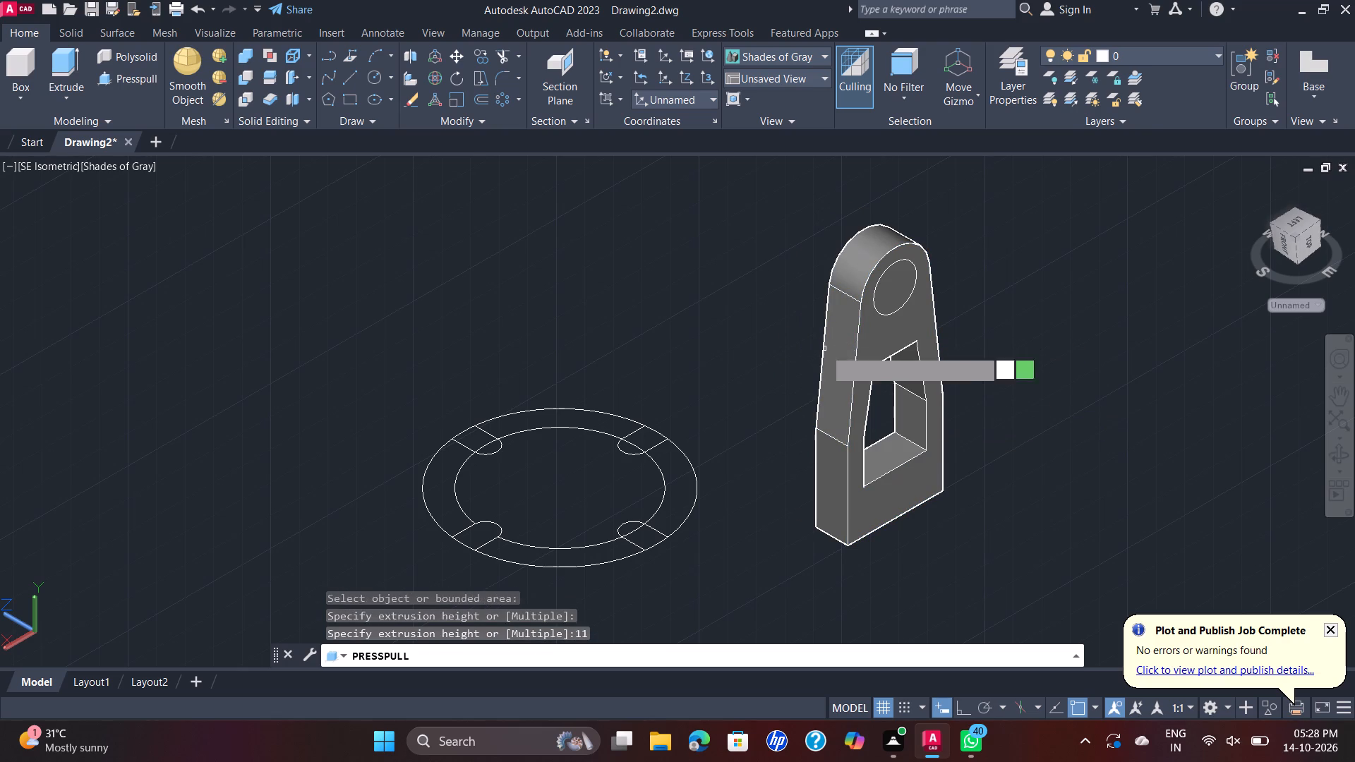
pyautogui.click(891, 301)
pyautogui.write('11')
pyautogui.press('Return')
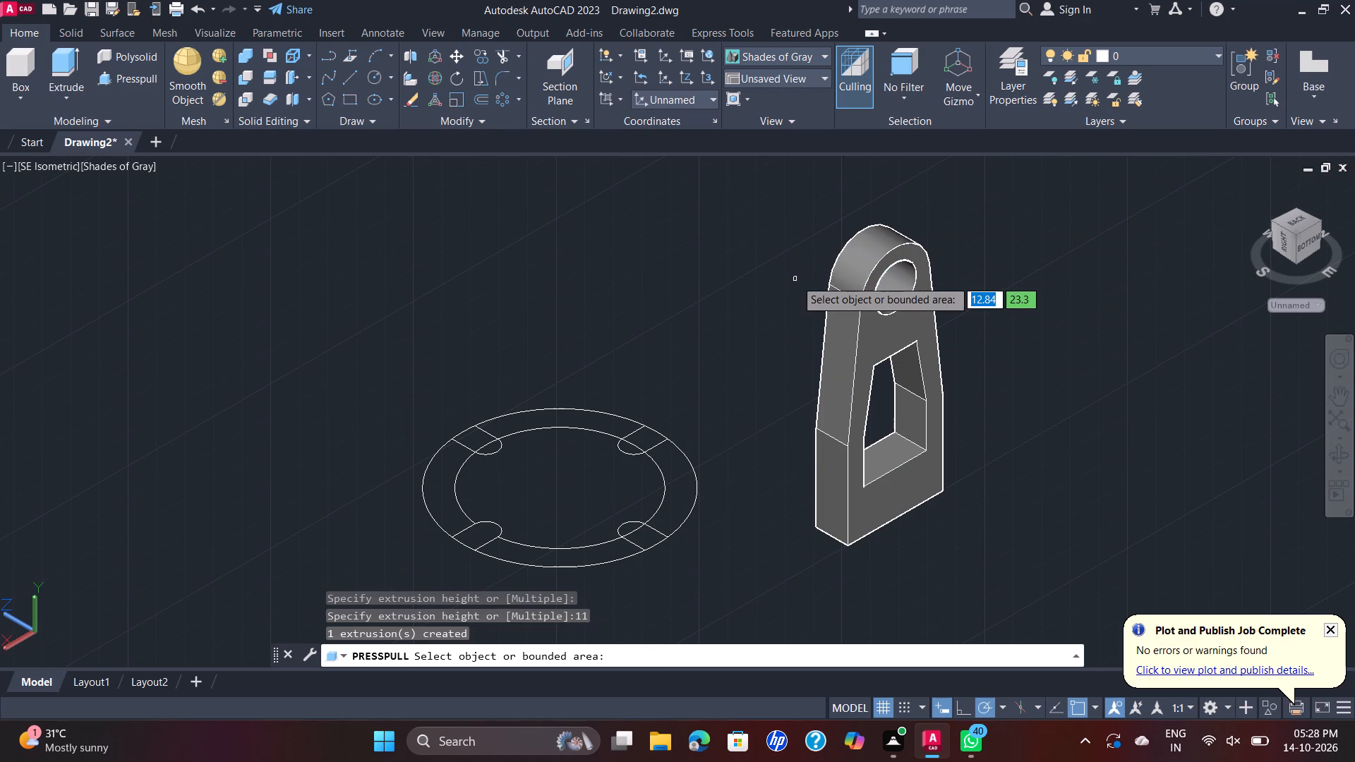
pyautogui.scroll(1, 951, 315)
pyautogui.scroll(-1, 951, 315)
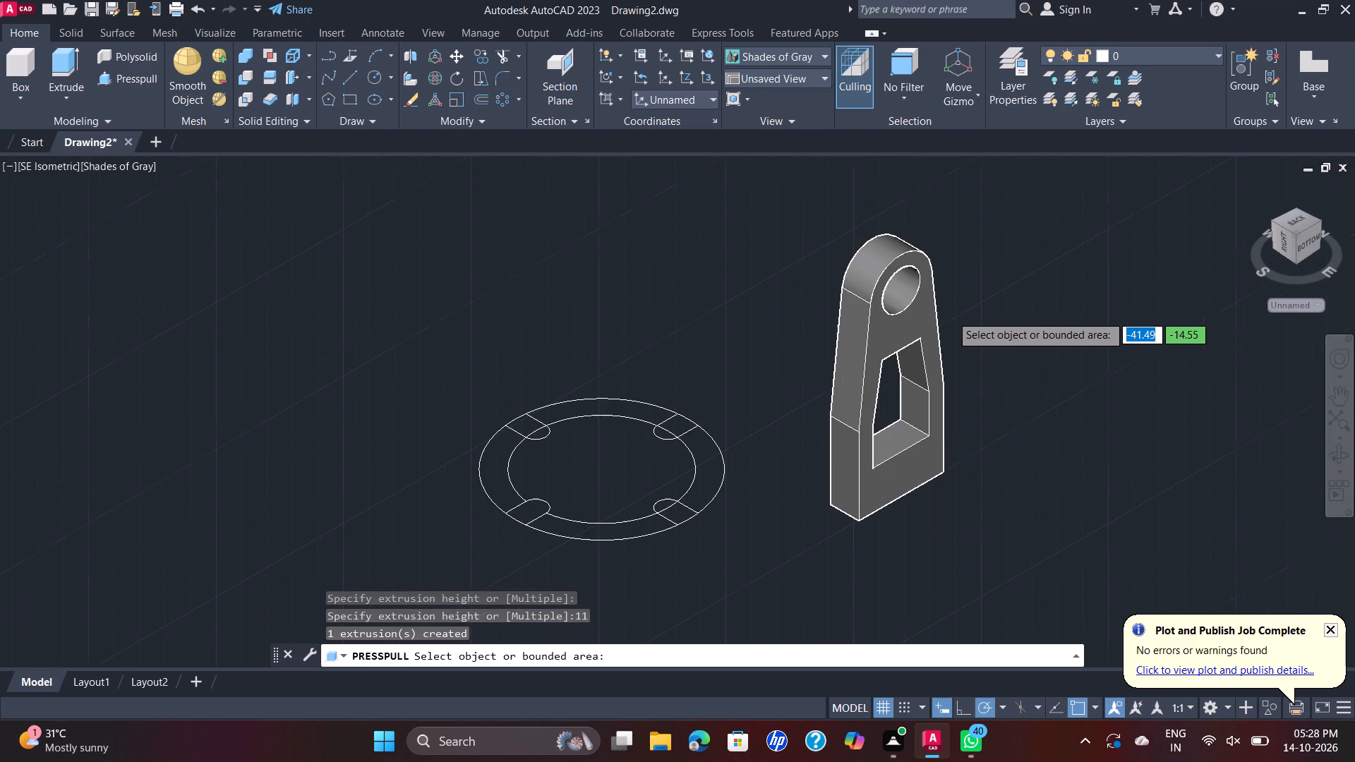
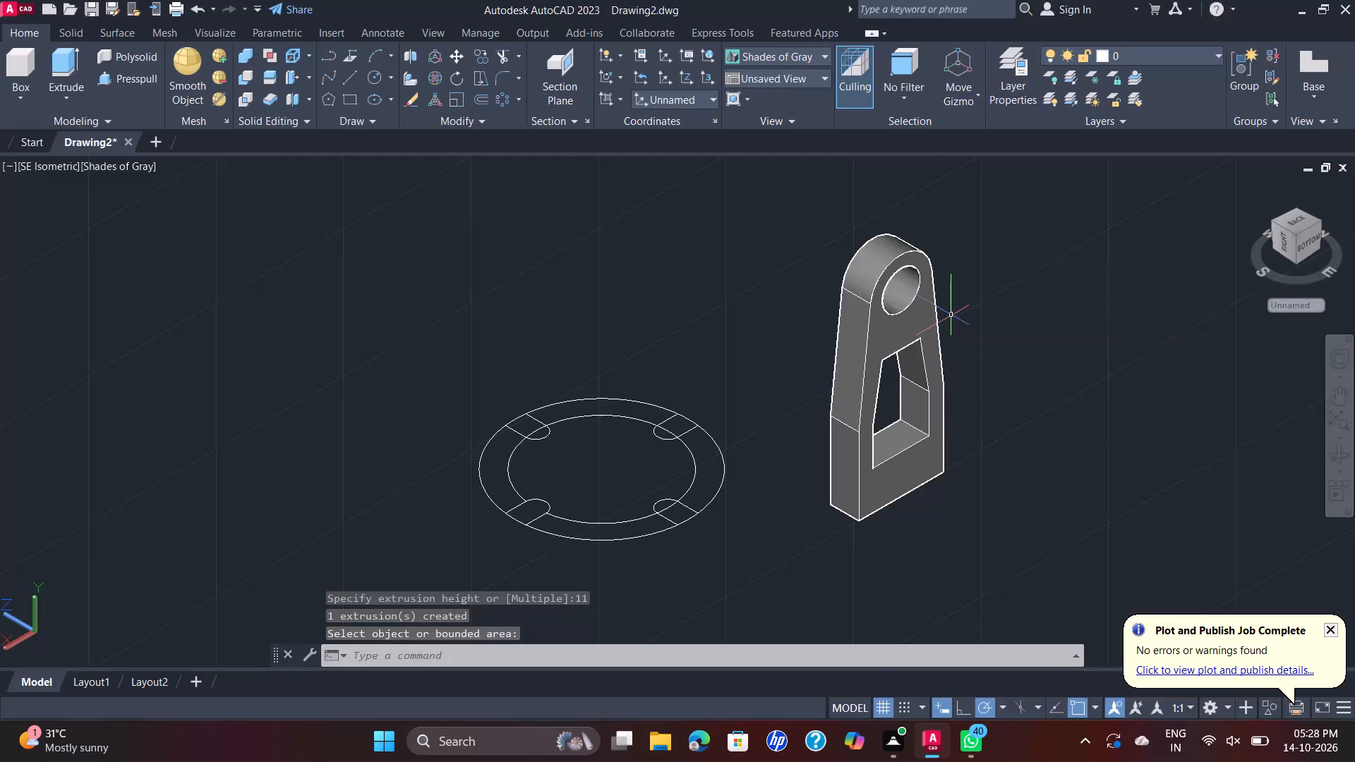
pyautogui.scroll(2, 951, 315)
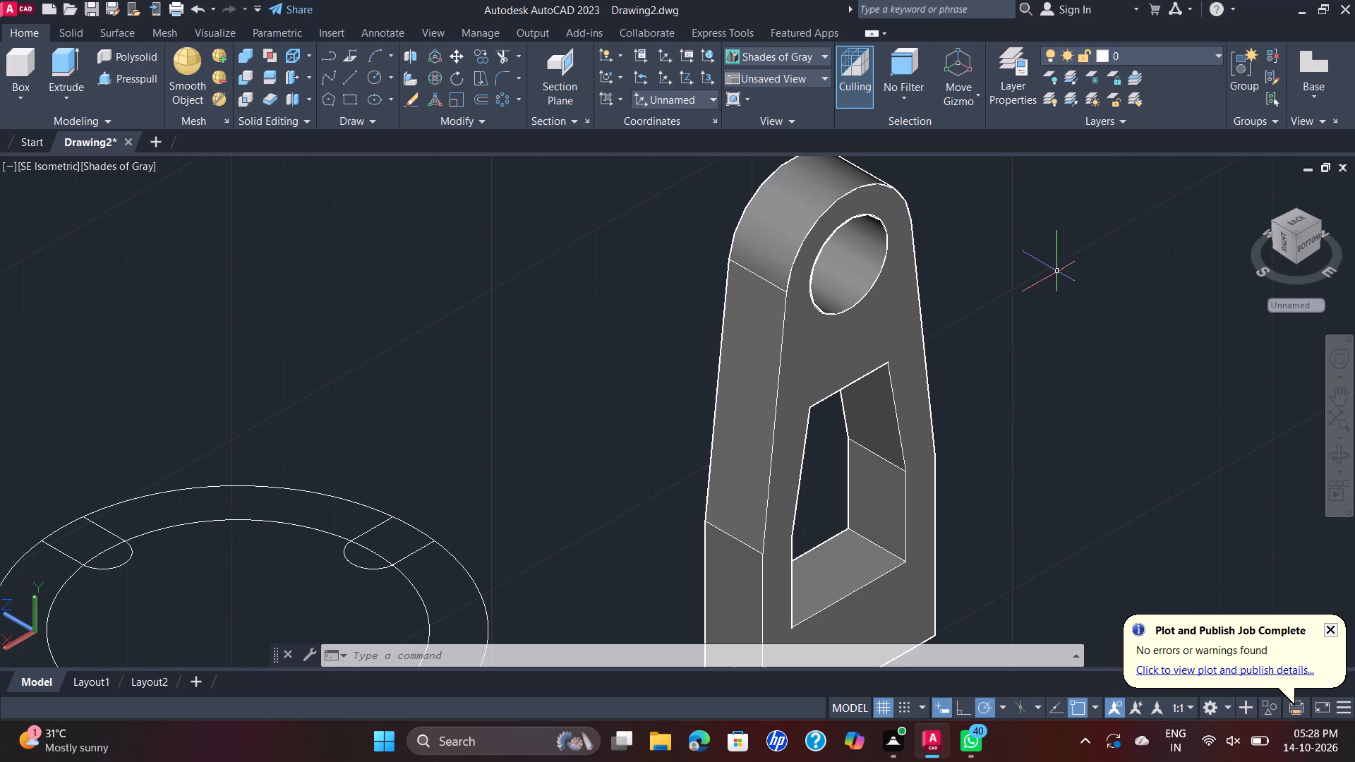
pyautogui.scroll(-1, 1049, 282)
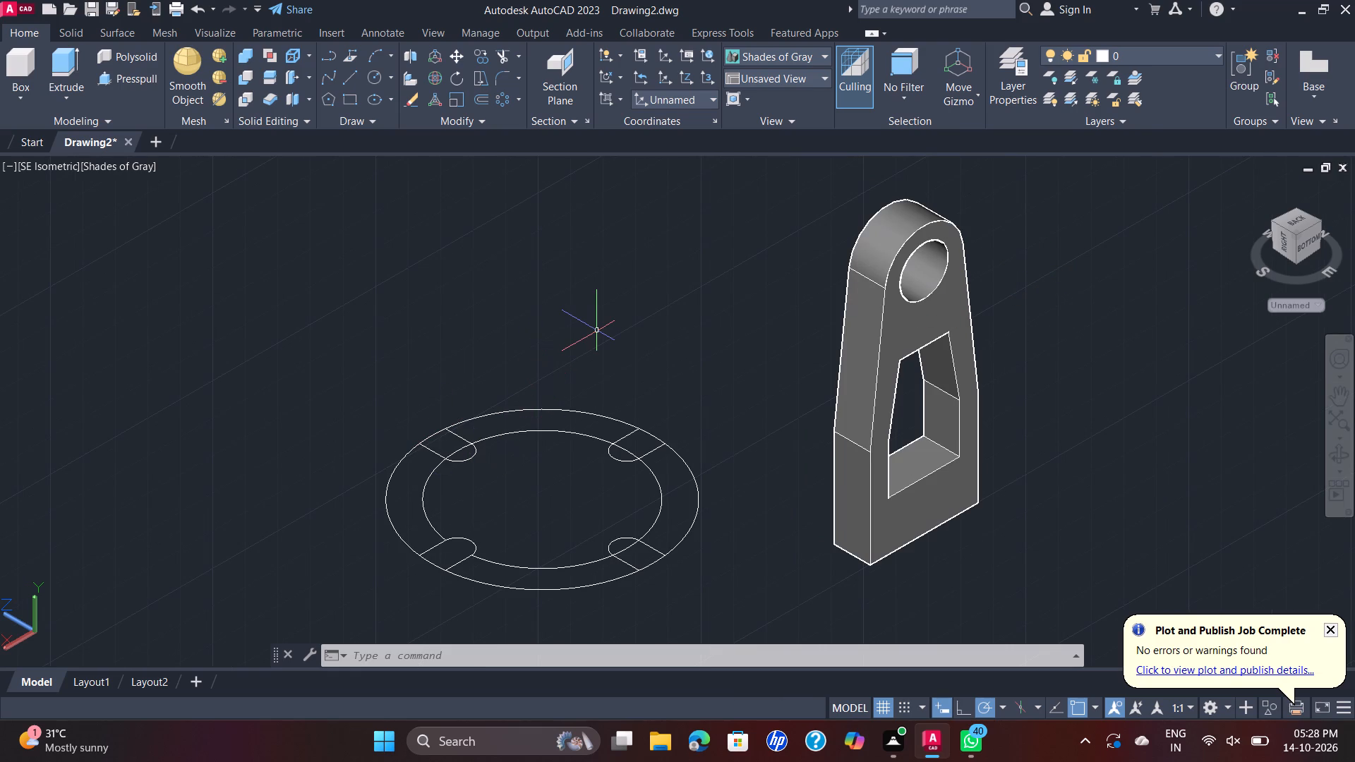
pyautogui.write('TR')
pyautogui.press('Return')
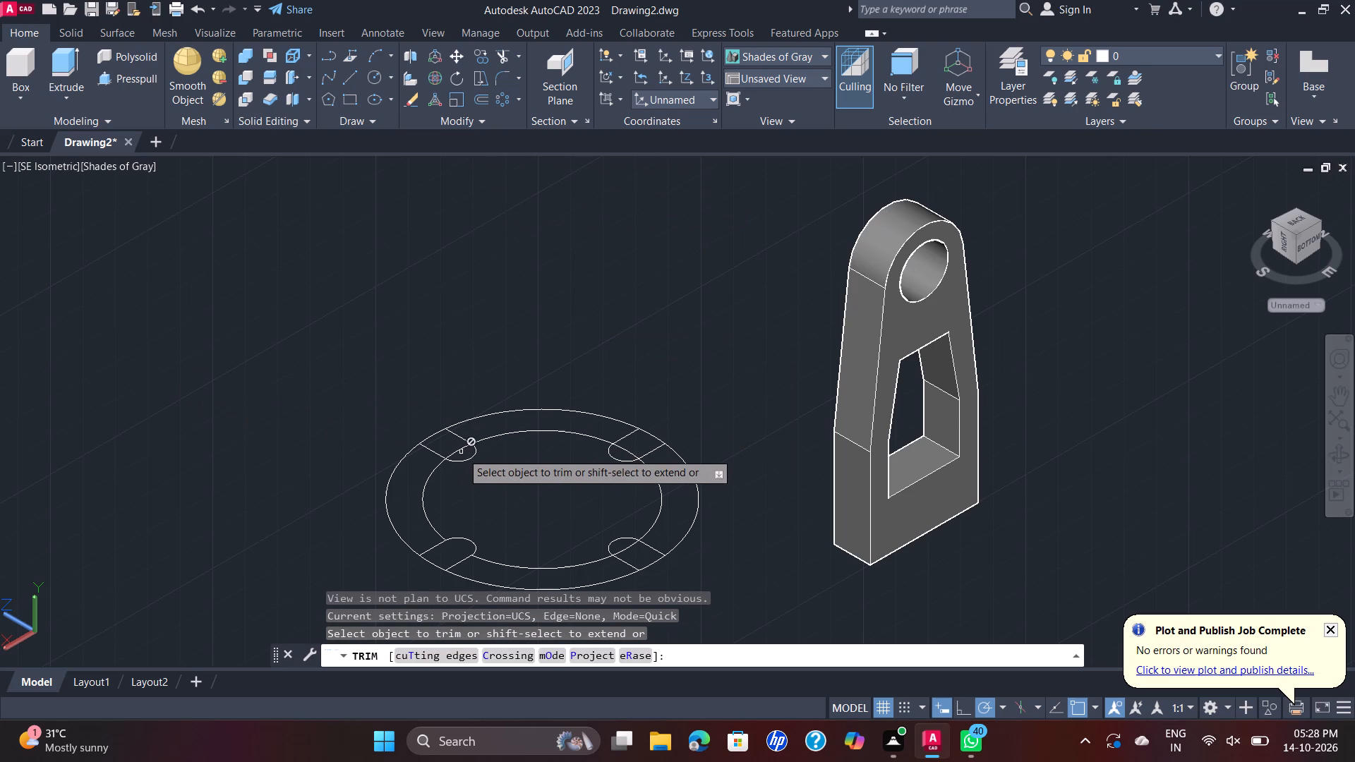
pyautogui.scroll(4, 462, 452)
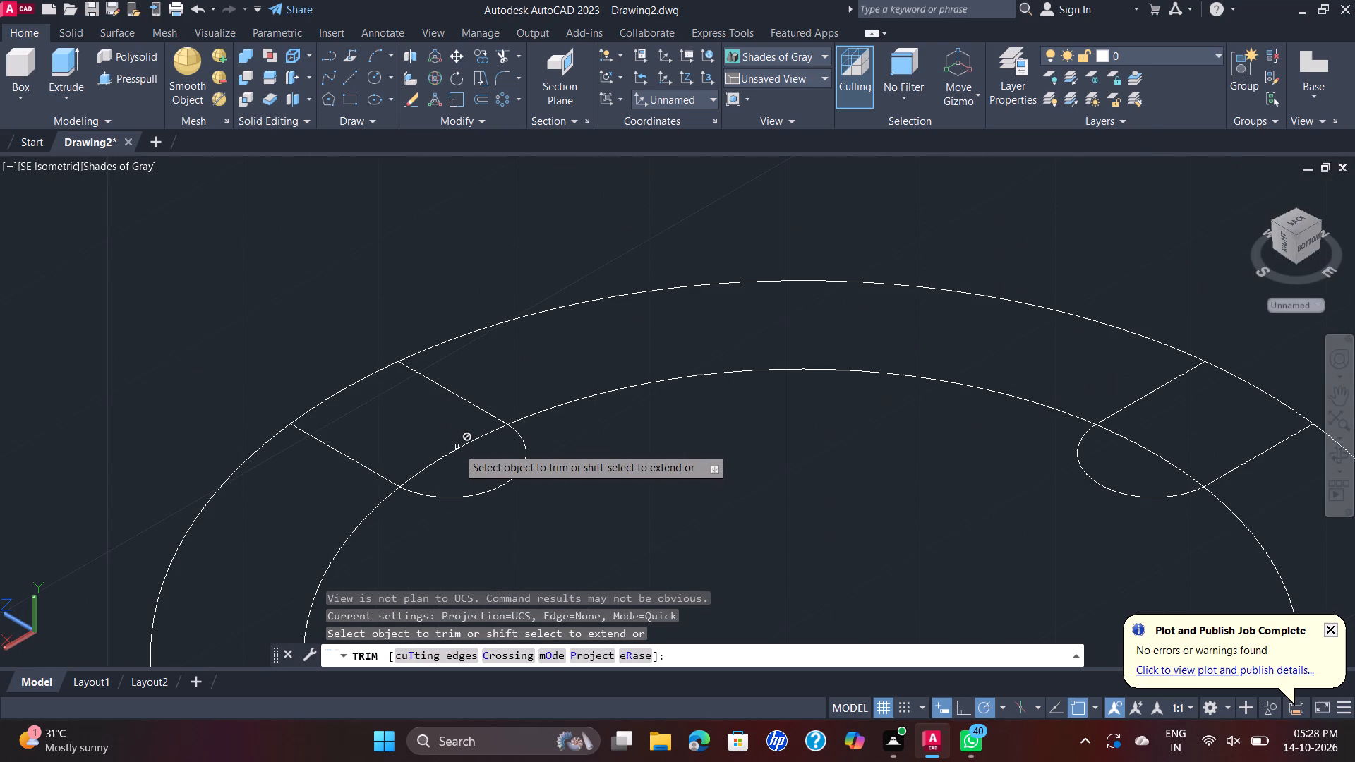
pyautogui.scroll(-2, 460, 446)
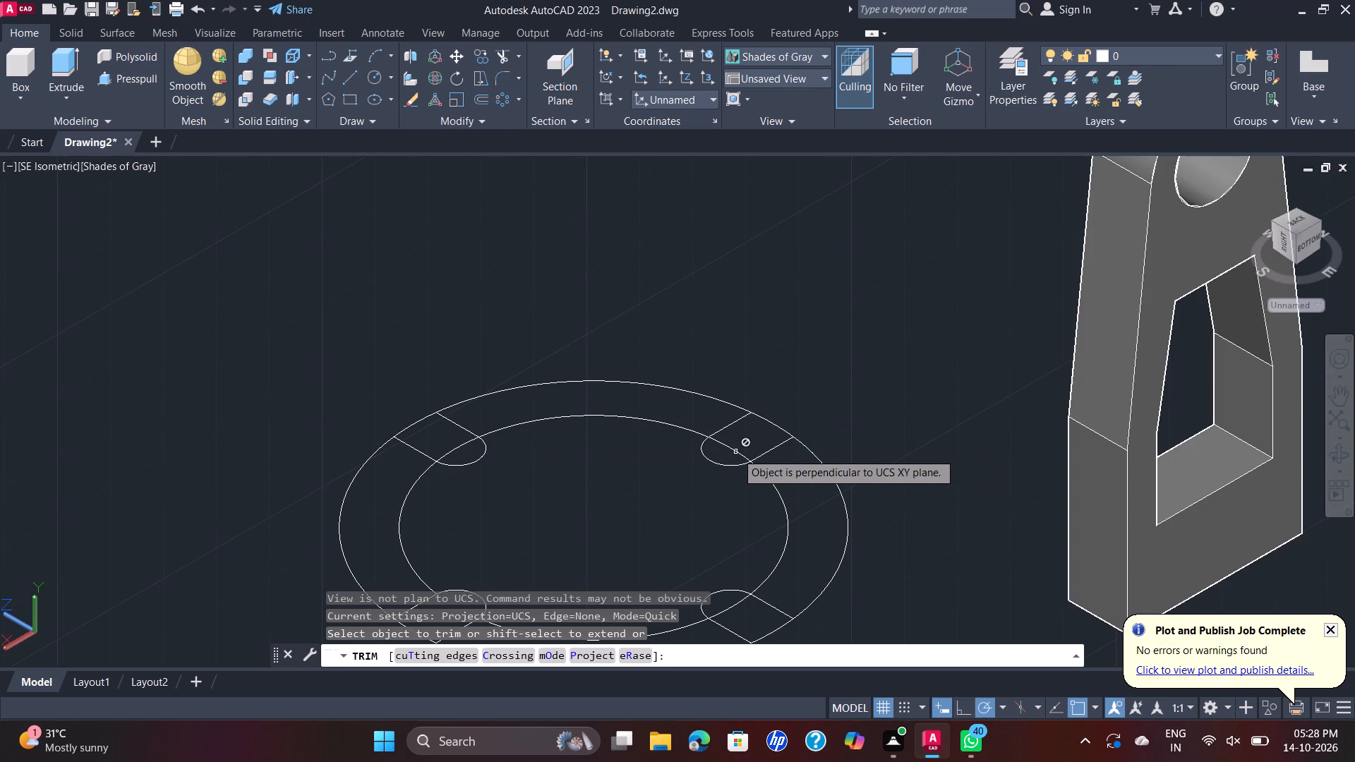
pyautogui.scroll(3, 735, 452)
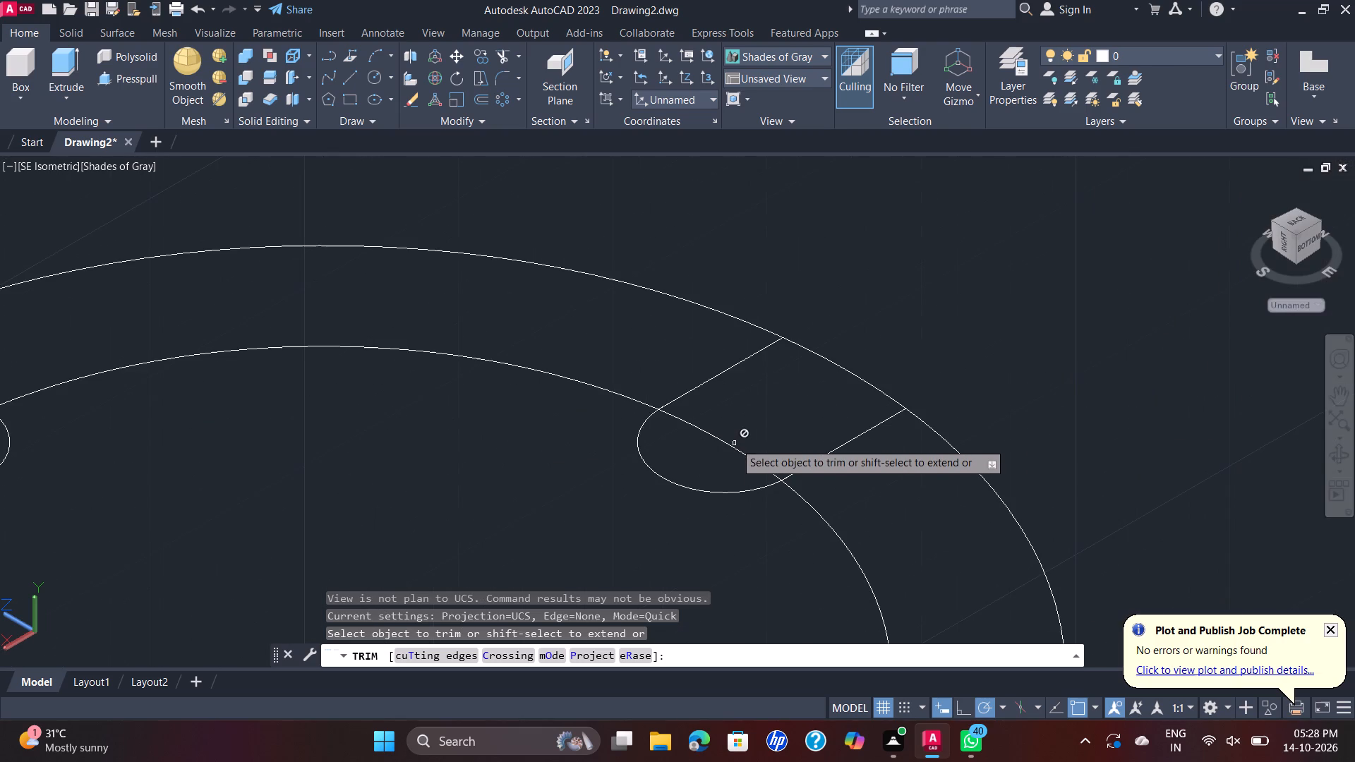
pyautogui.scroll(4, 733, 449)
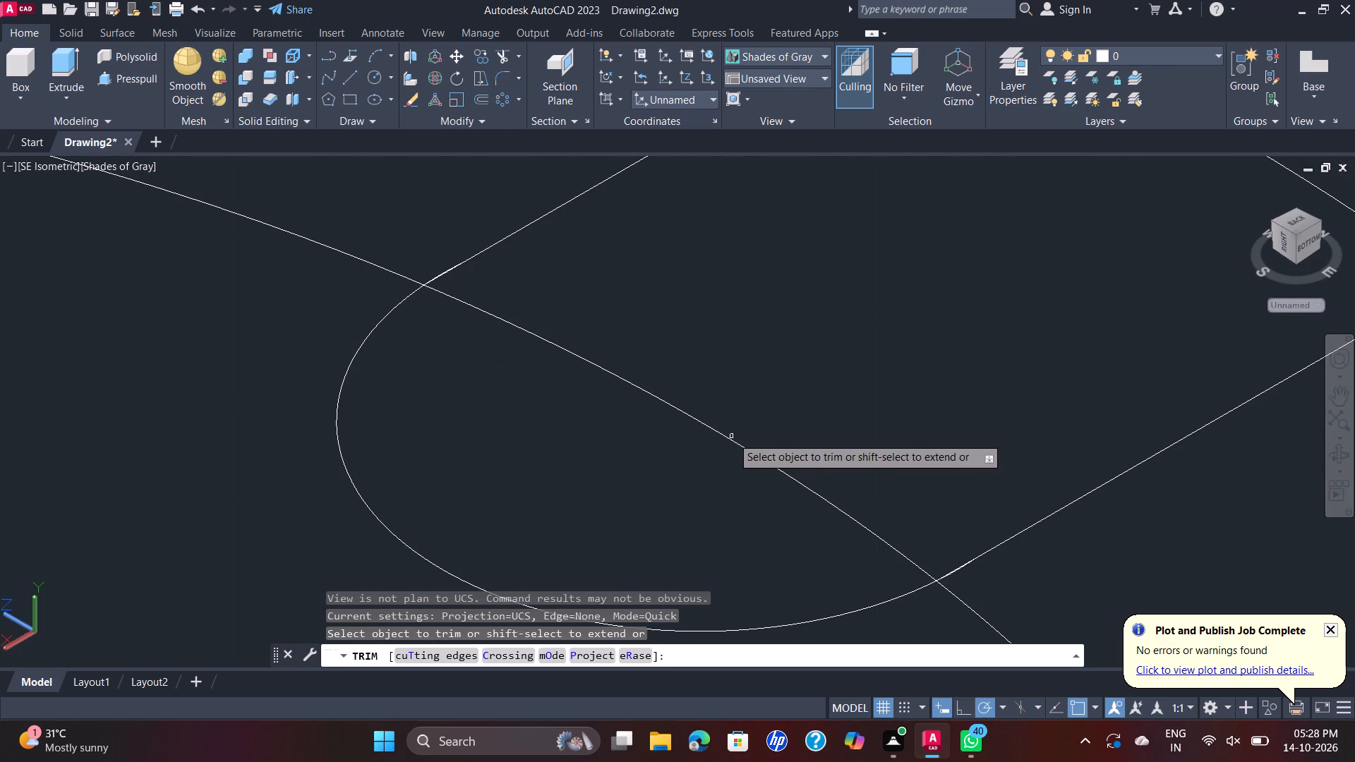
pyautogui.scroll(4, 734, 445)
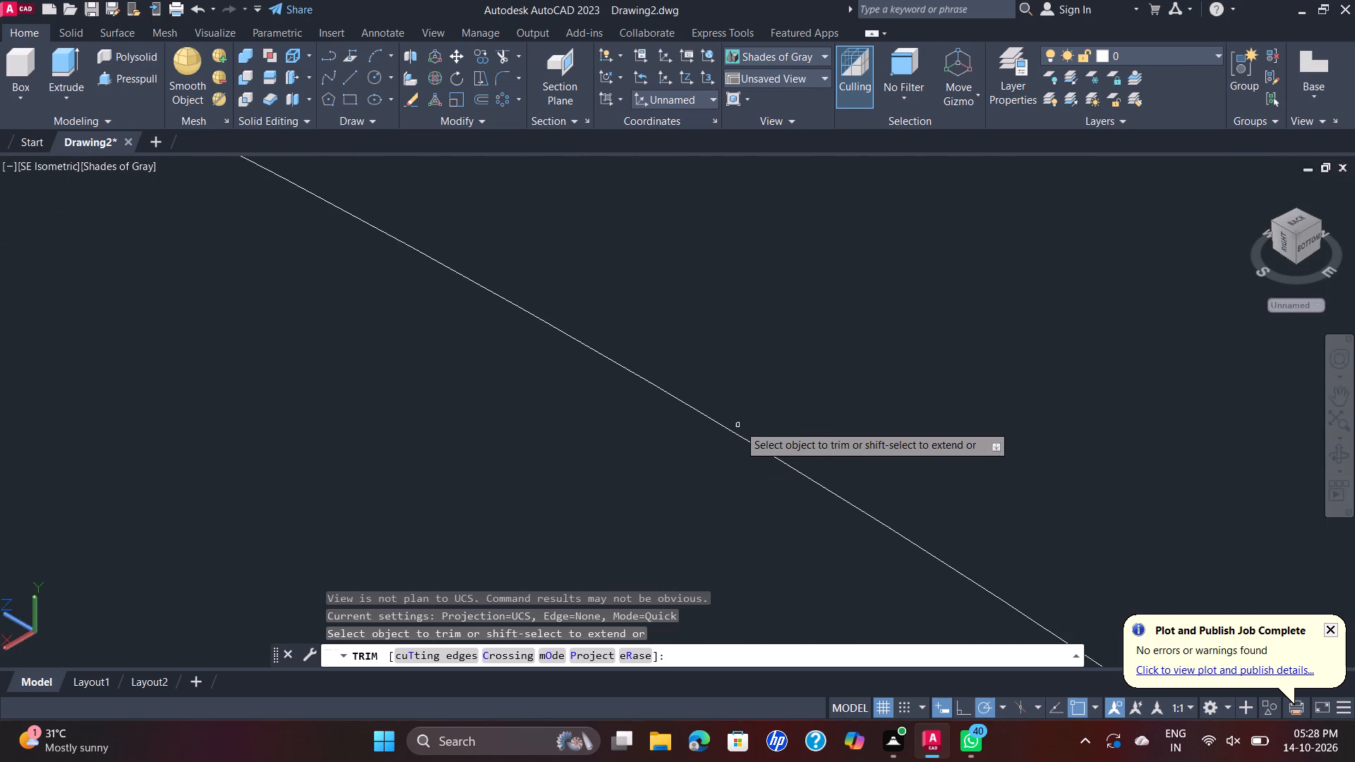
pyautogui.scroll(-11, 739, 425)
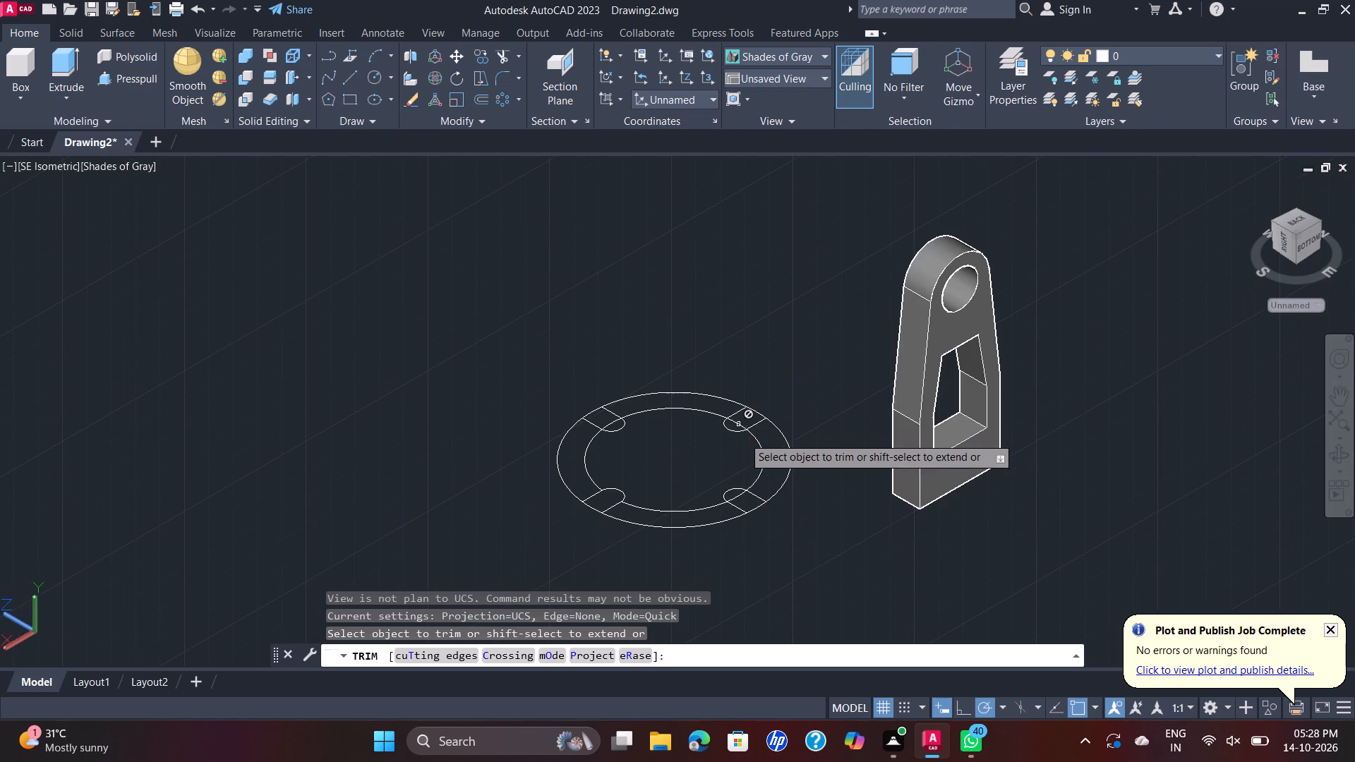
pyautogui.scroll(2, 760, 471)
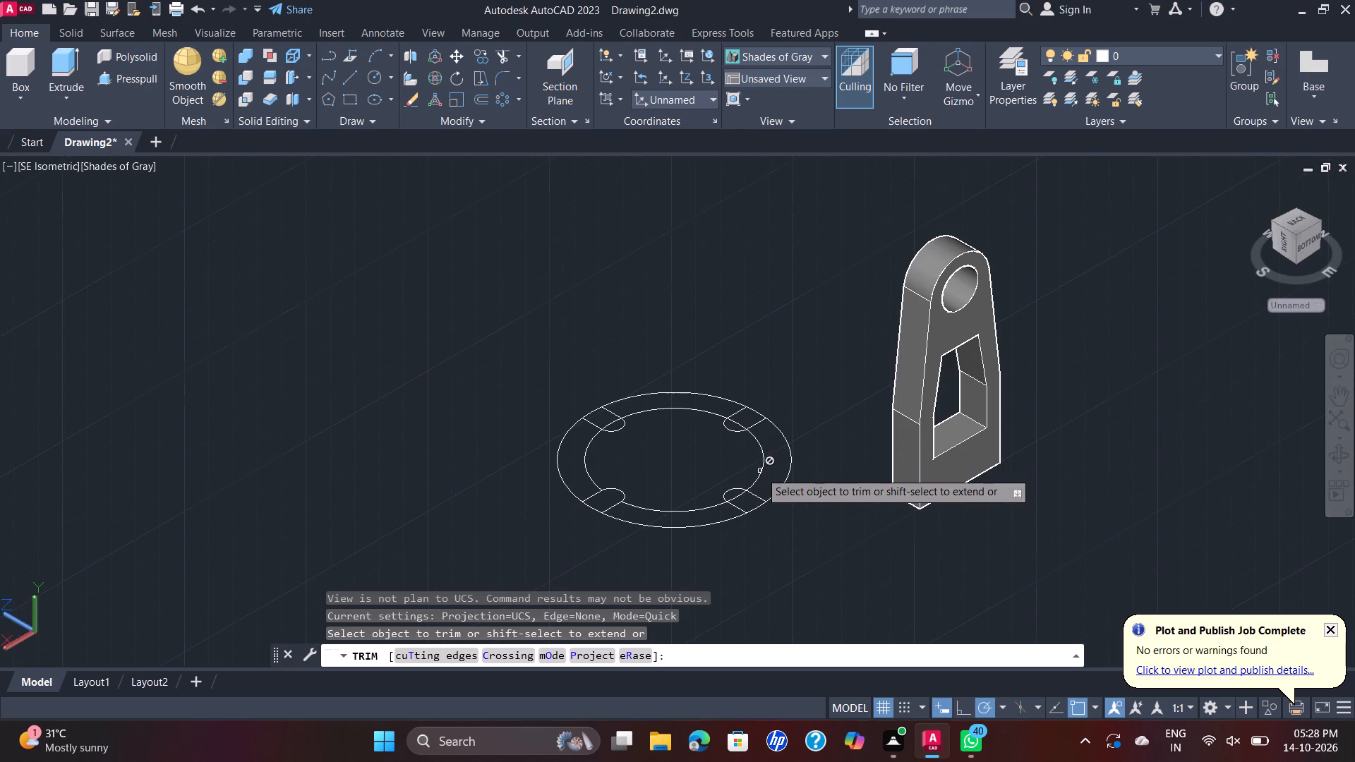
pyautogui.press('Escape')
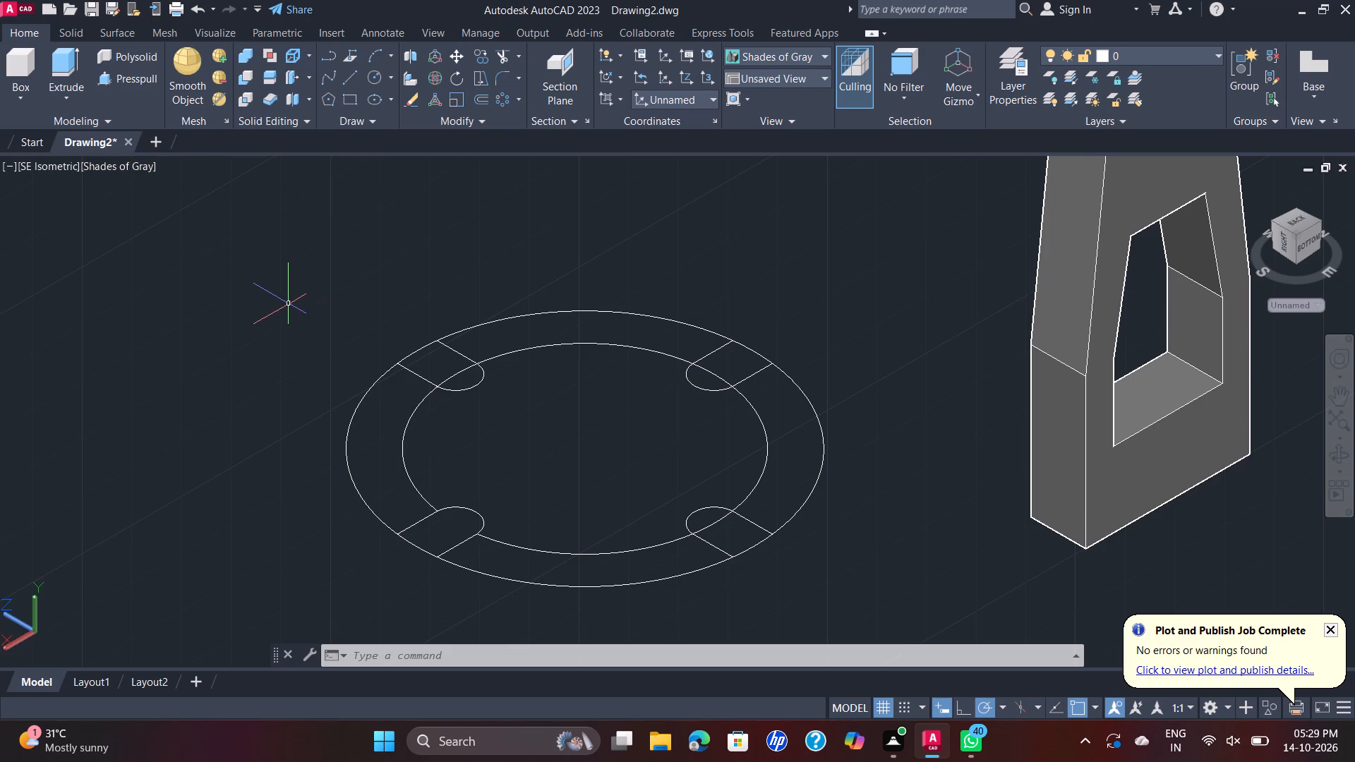
# Delete the inner circle of the slotted ring sketch.
pyautogui.click(489, 360)
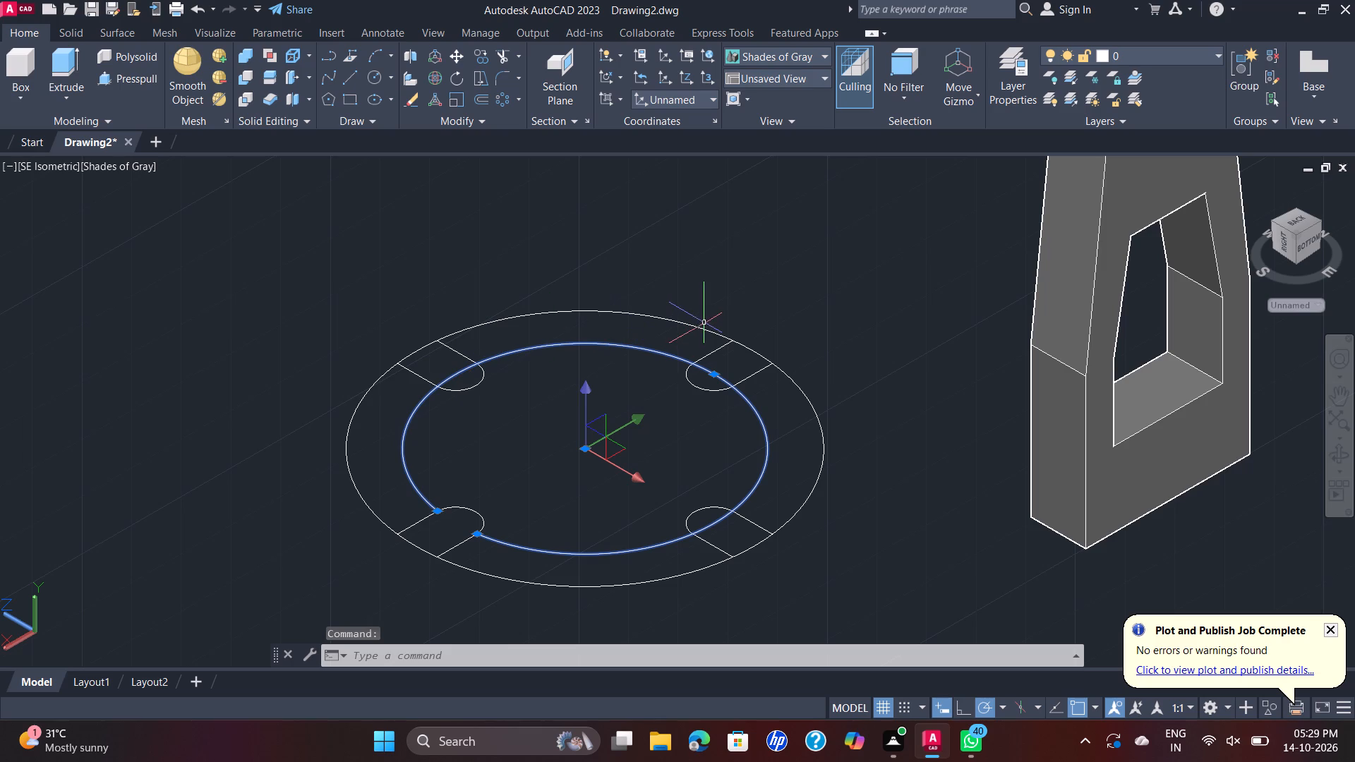
pyautogui.press('Delete')
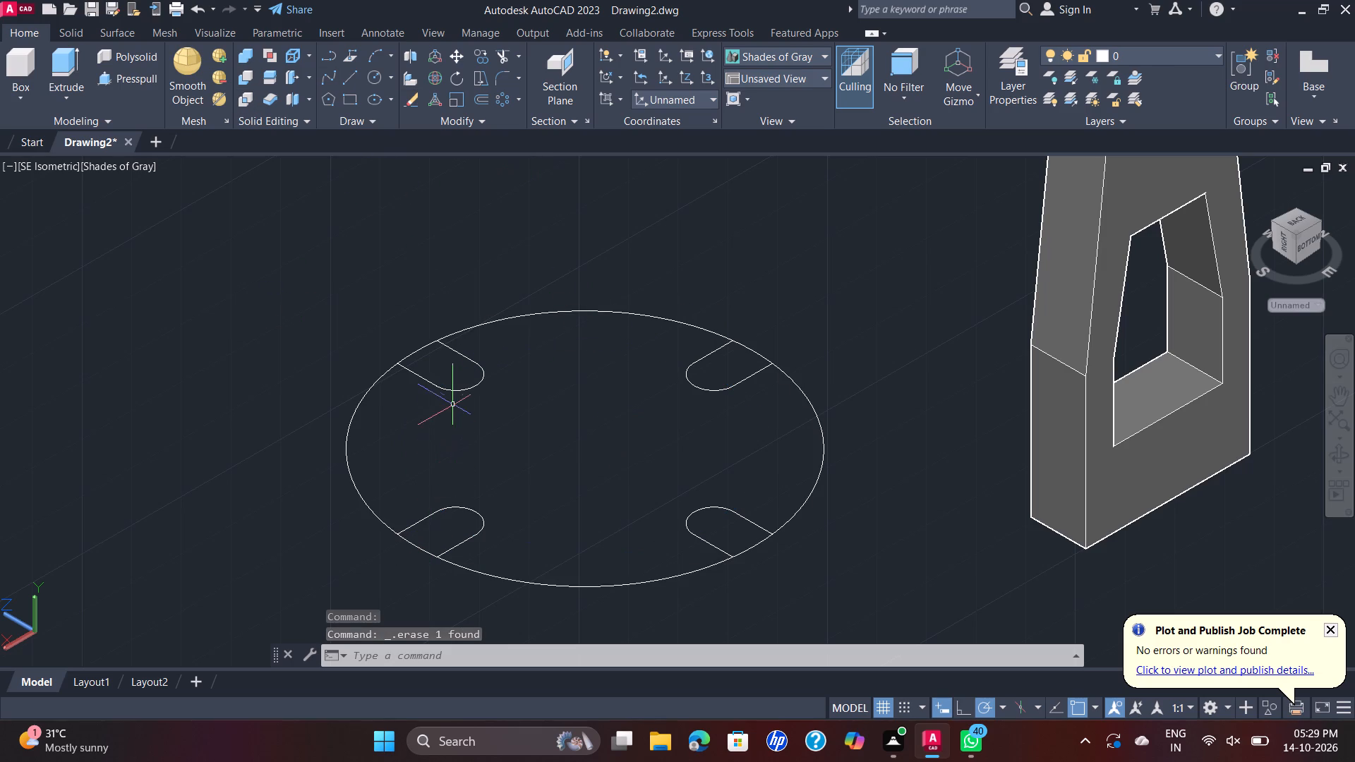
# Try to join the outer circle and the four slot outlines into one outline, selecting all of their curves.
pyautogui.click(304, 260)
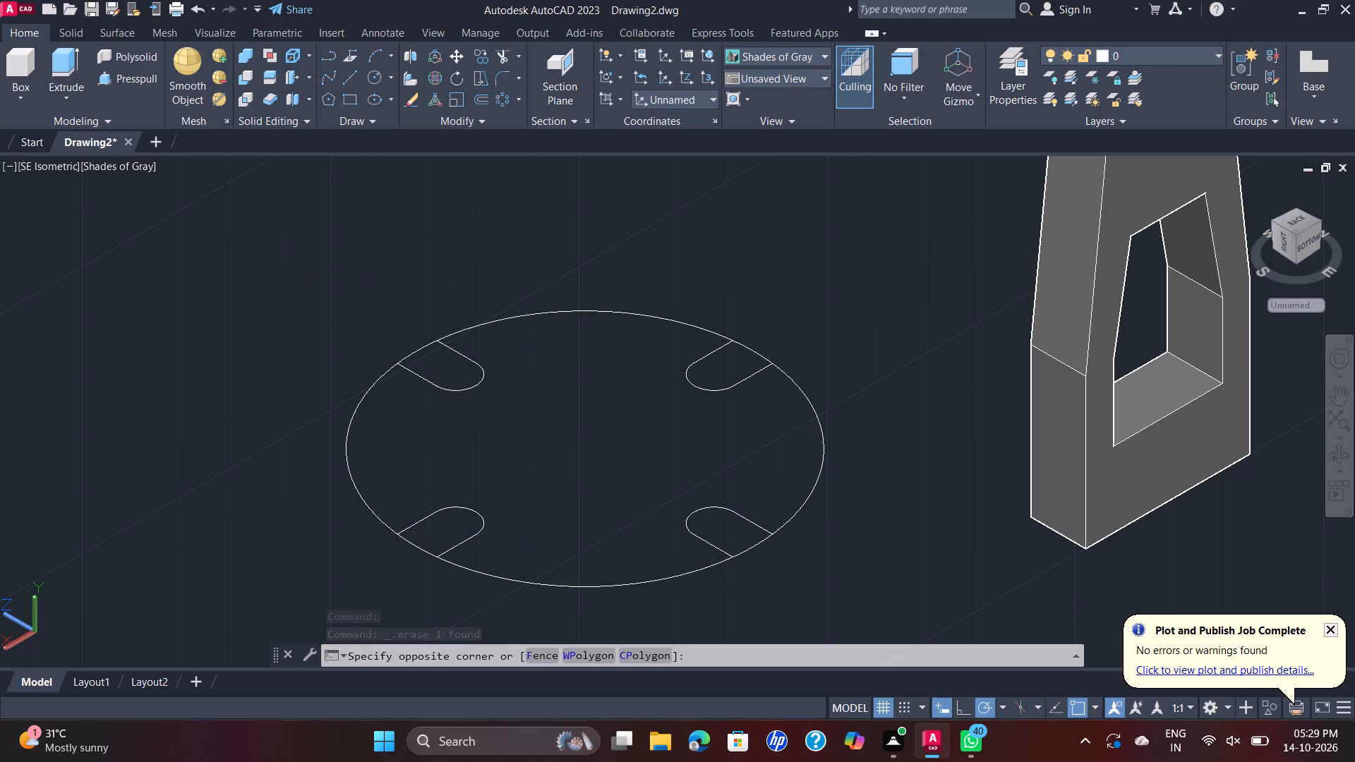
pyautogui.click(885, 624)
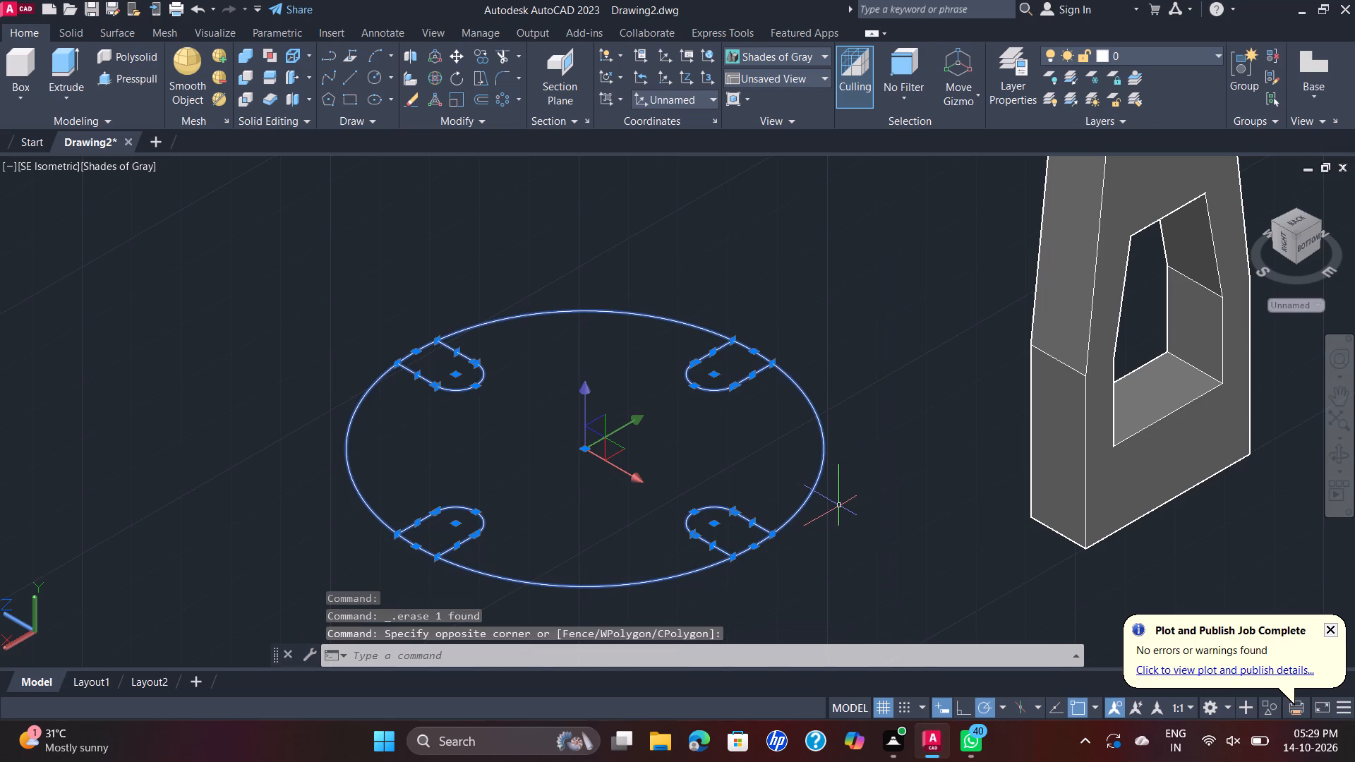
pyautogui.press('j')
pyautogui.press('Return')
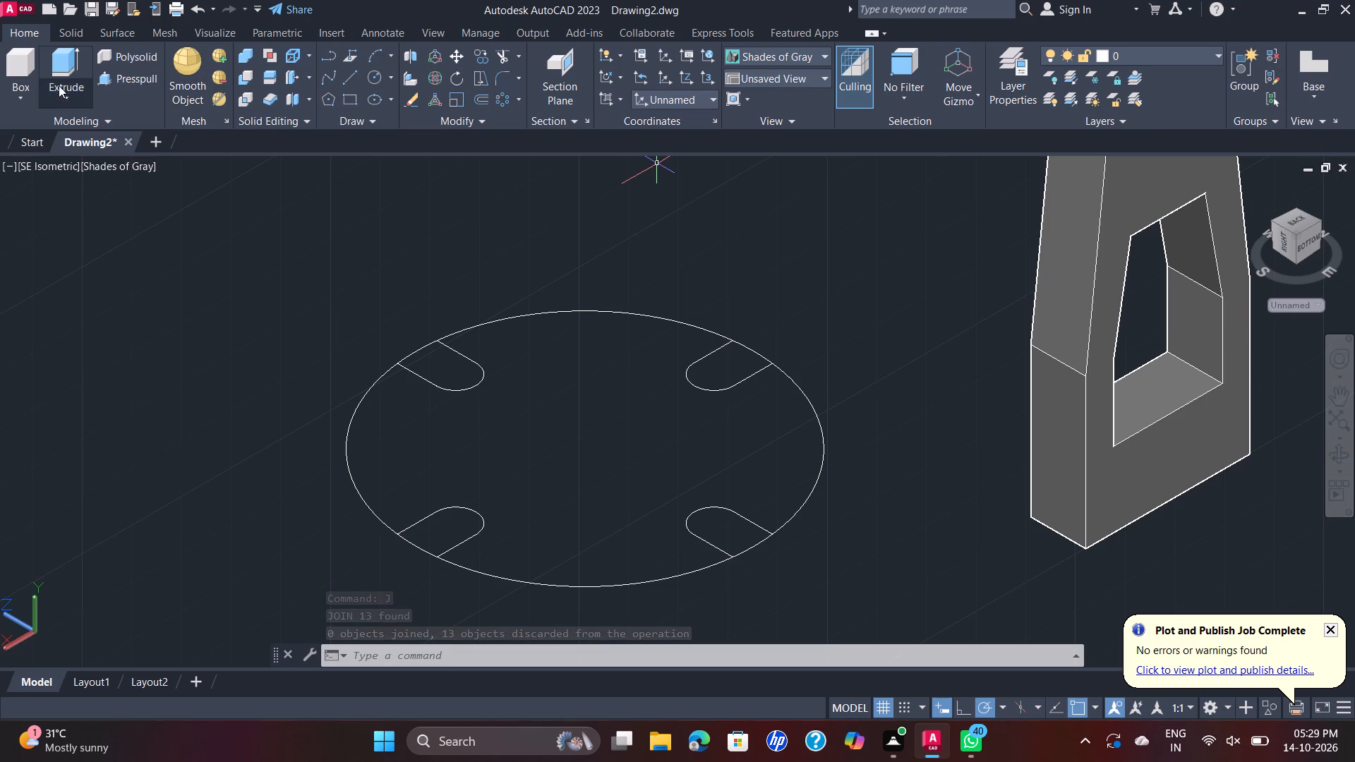
# Press-pull the ring sketch's outer circle 15 units downward into a solid disc.
pyautogui.click(128, 80)
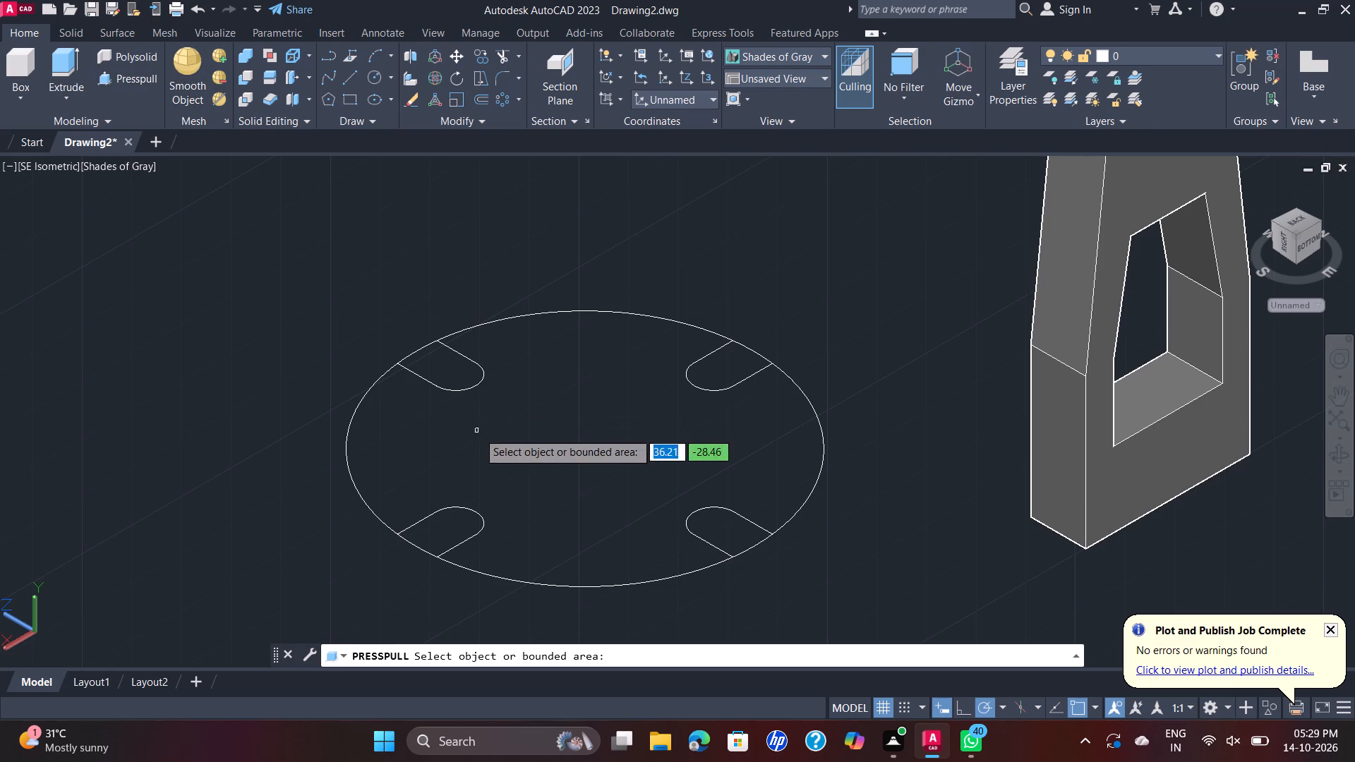
pyautogui.click(589, 584)
pyautogui.click(589, 586)
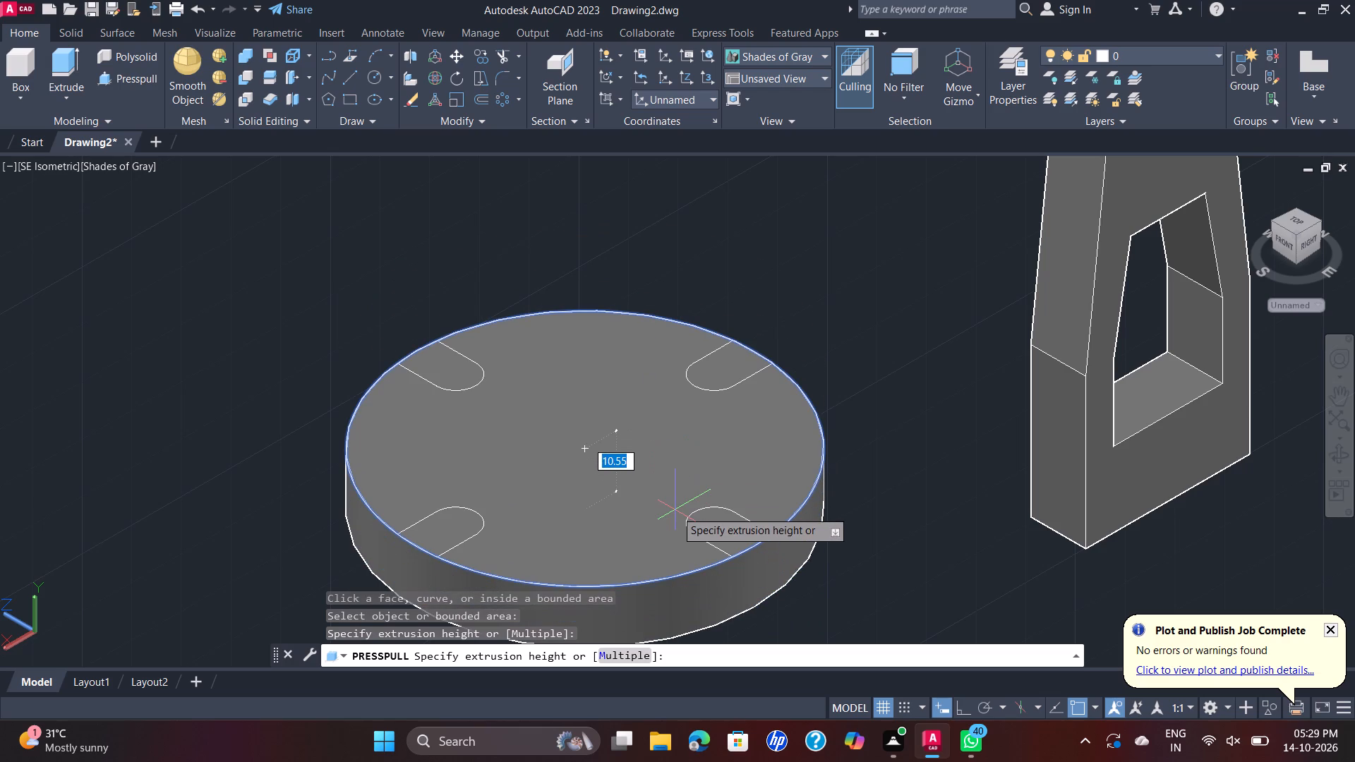
pyautogui.moveTo(694, 475); pyautogui.dragTo(715, 400, button='middle')
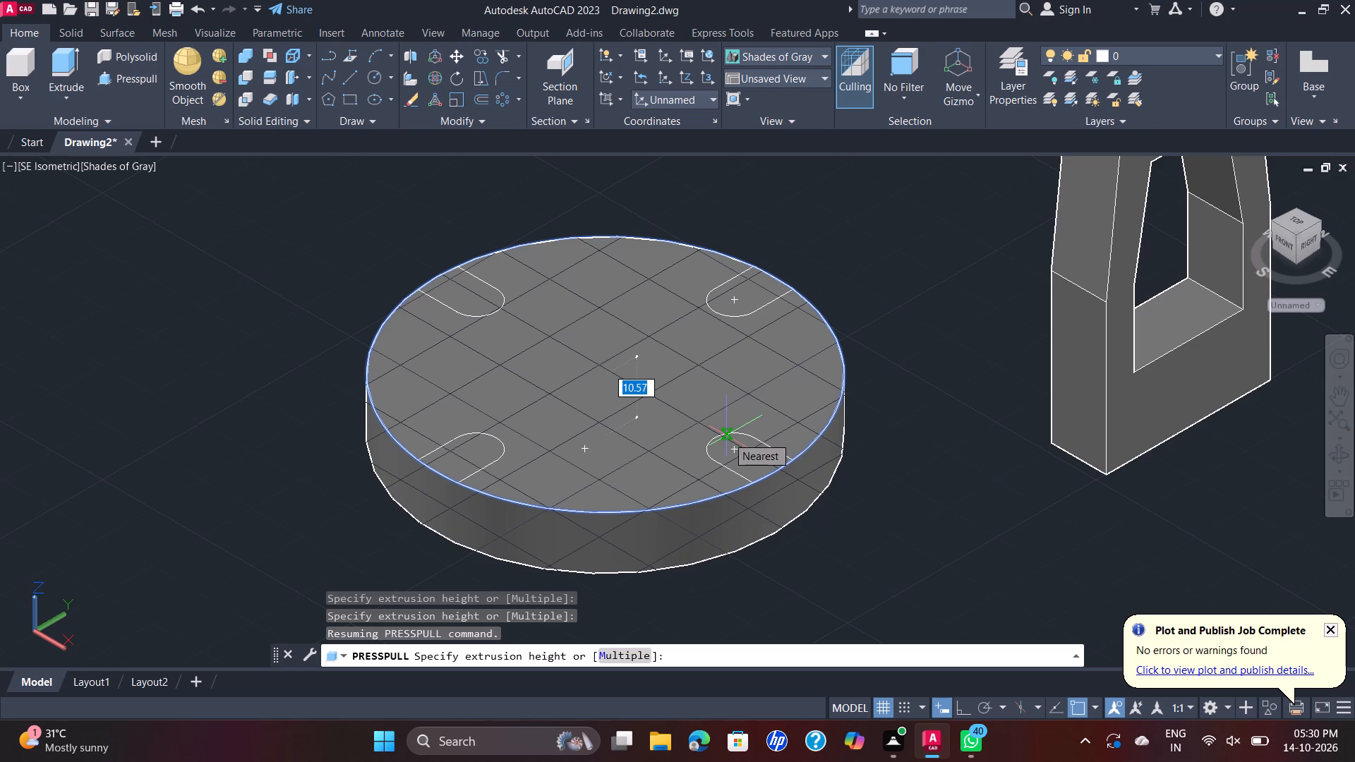
pyautogui.write('15')
pyautogui.press('Return')
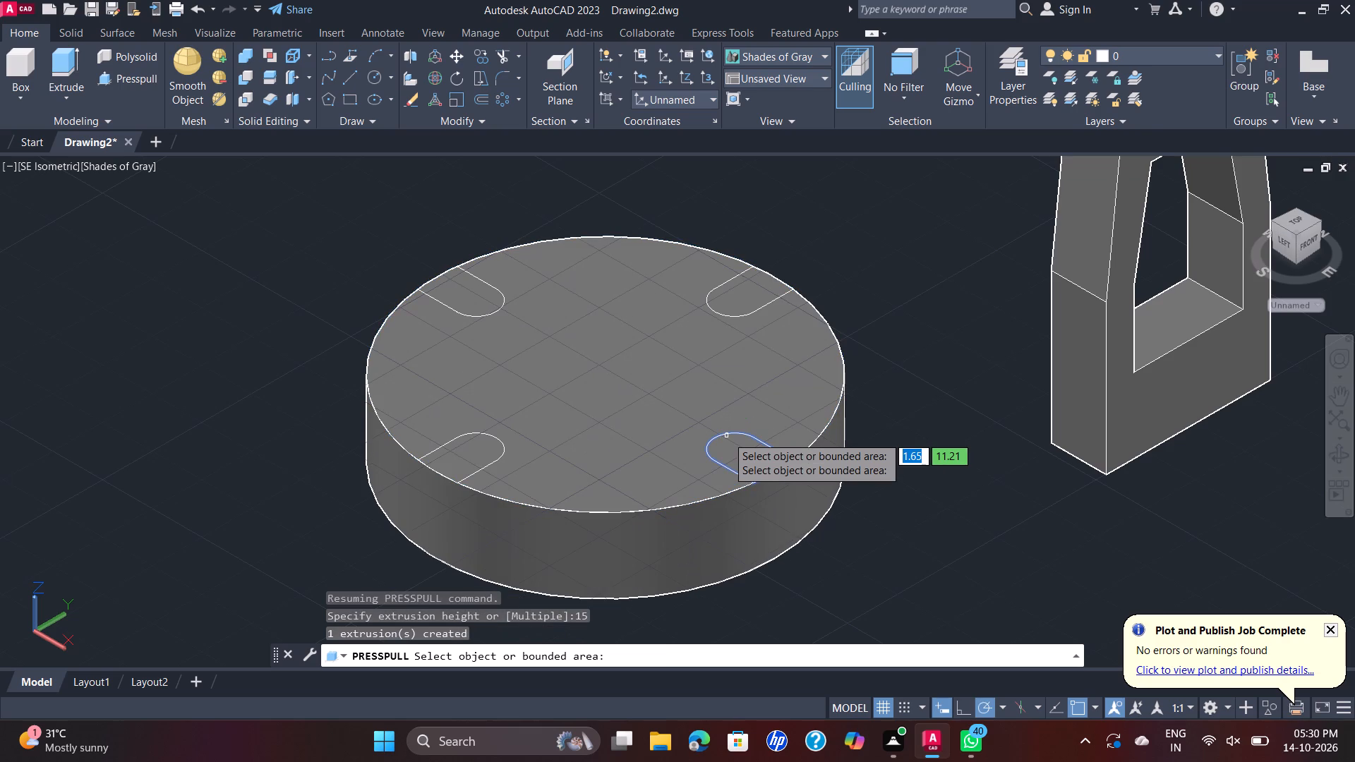
# Press-pull the four rounded slot areas at the disc's rim 15 units down each to cut them through.
pyautogui.click(727, 436)
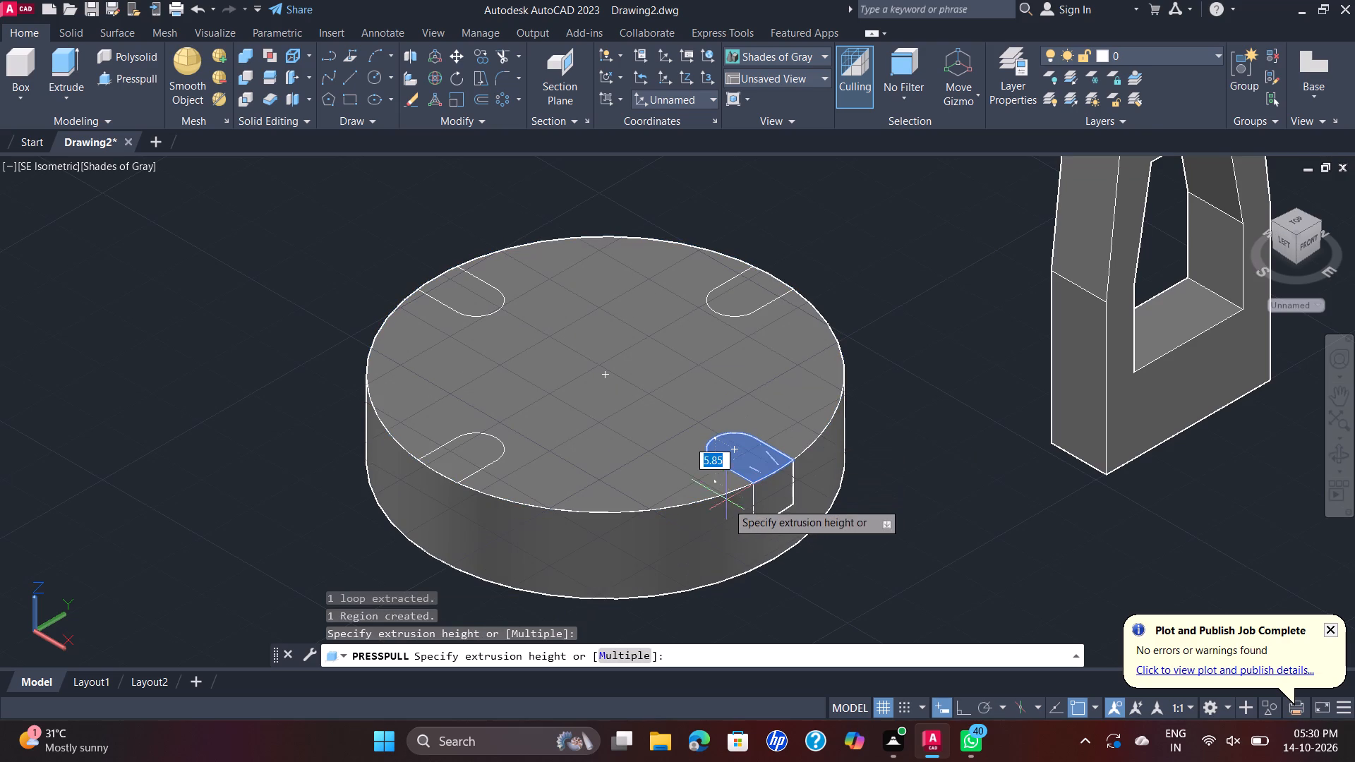
pyautogui.write('15')
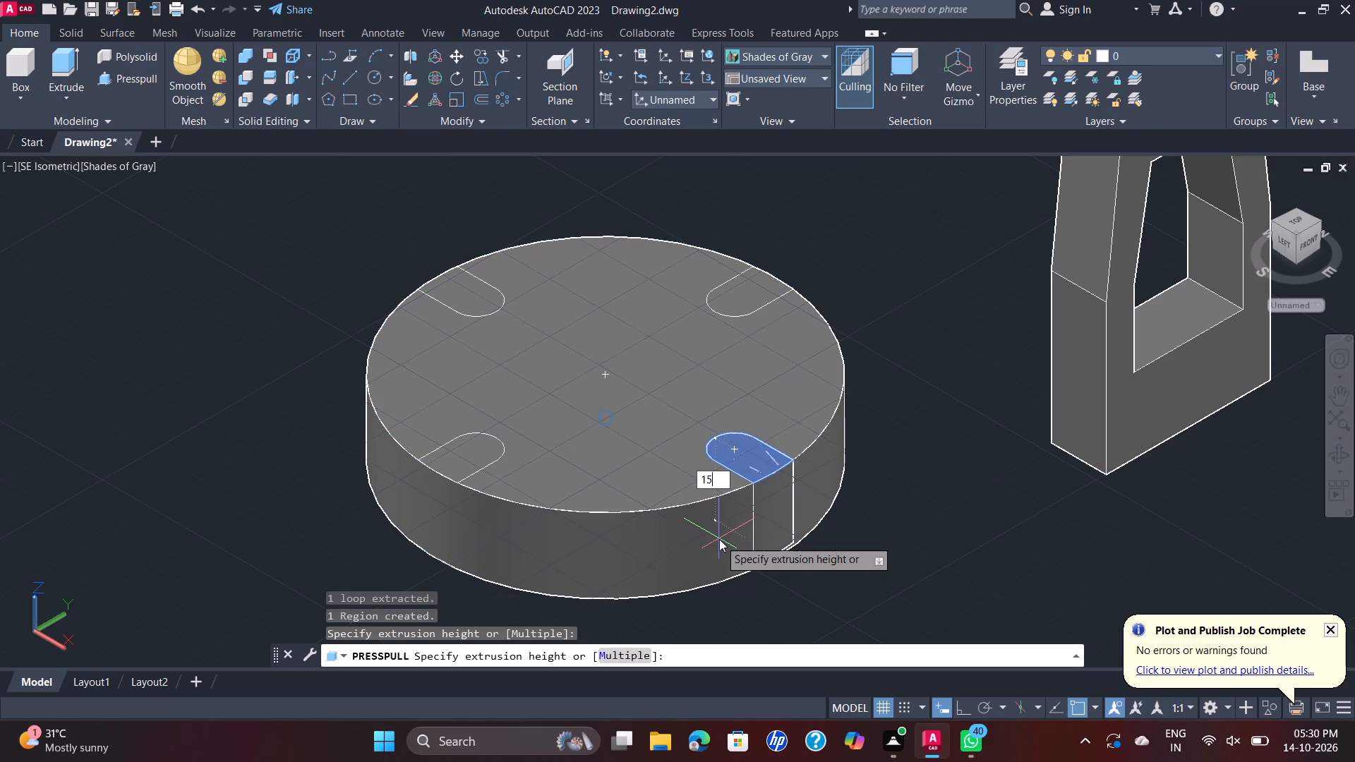
pyautogui.press('Return')
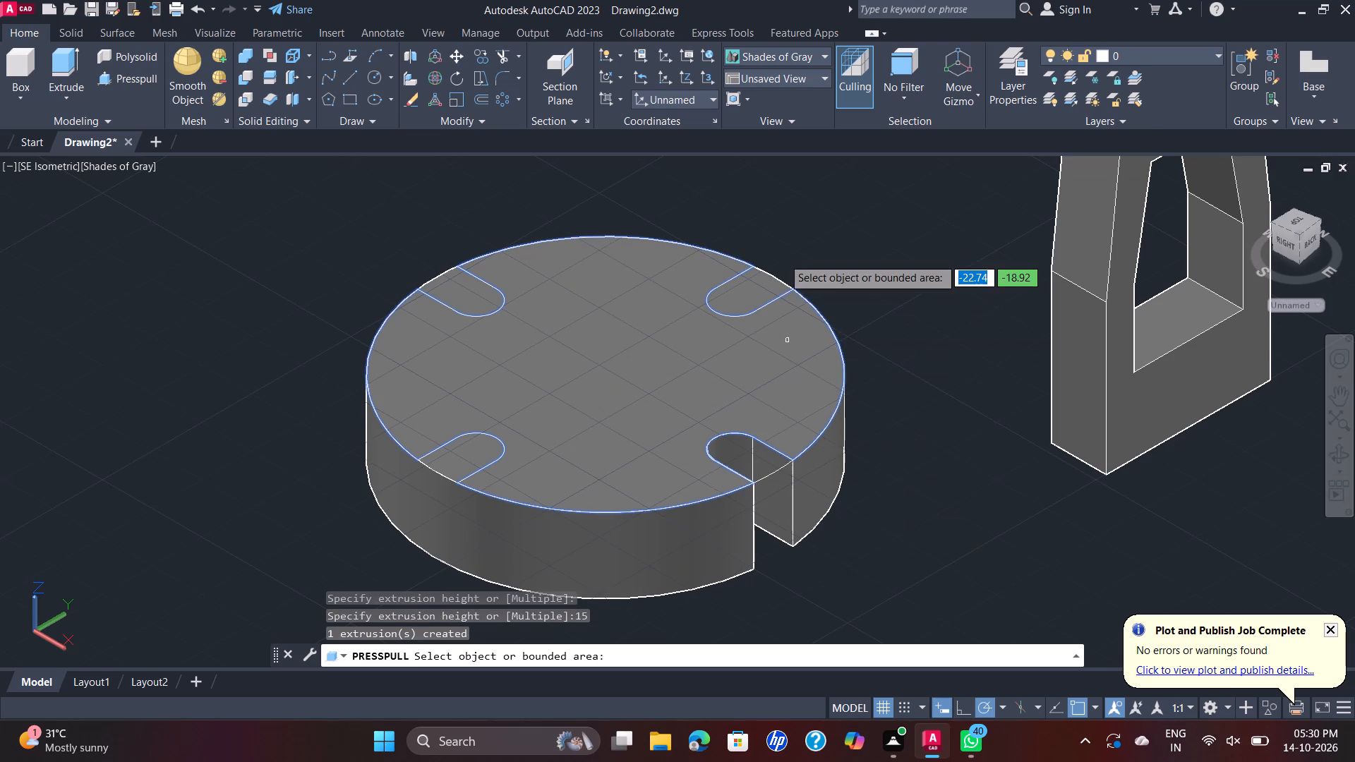
pyautogui.click(761, 288)
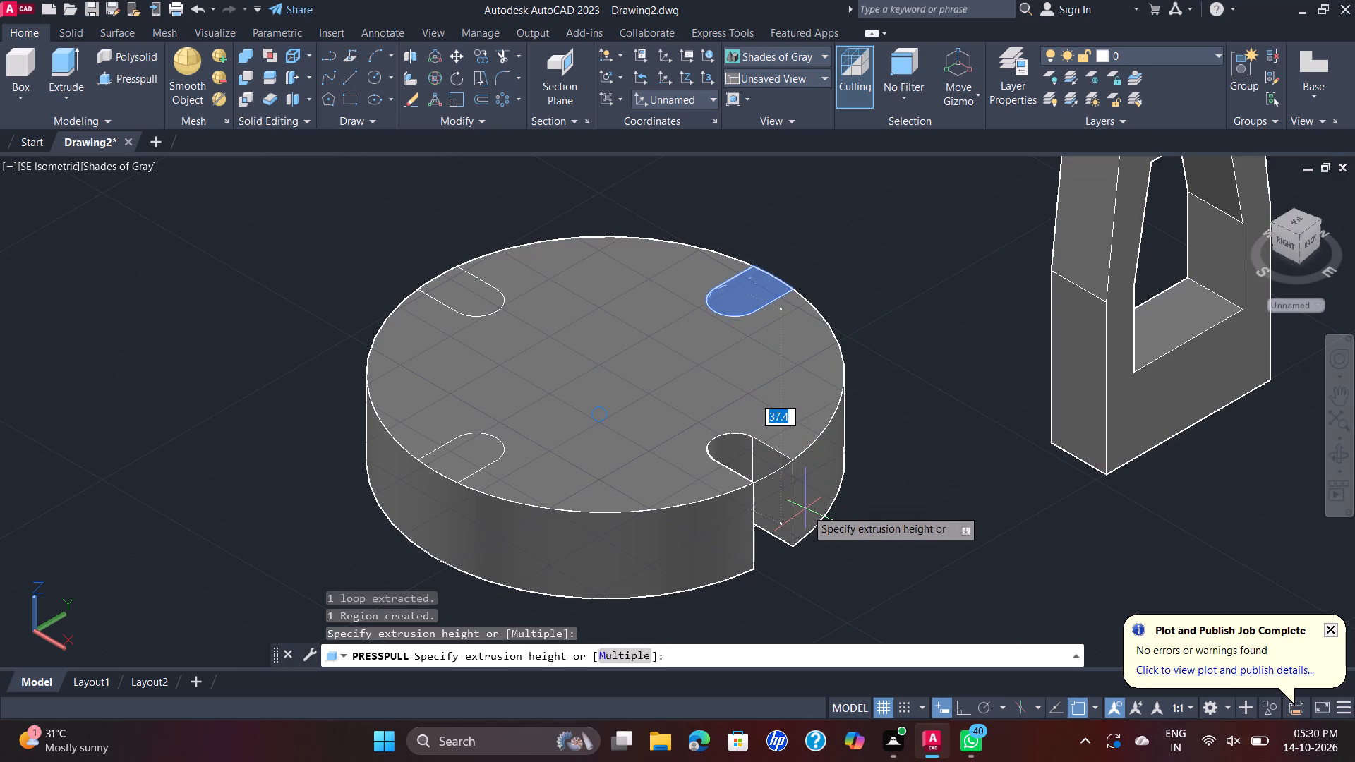
pyautogui.write('15')
pyautogui.press('Return')
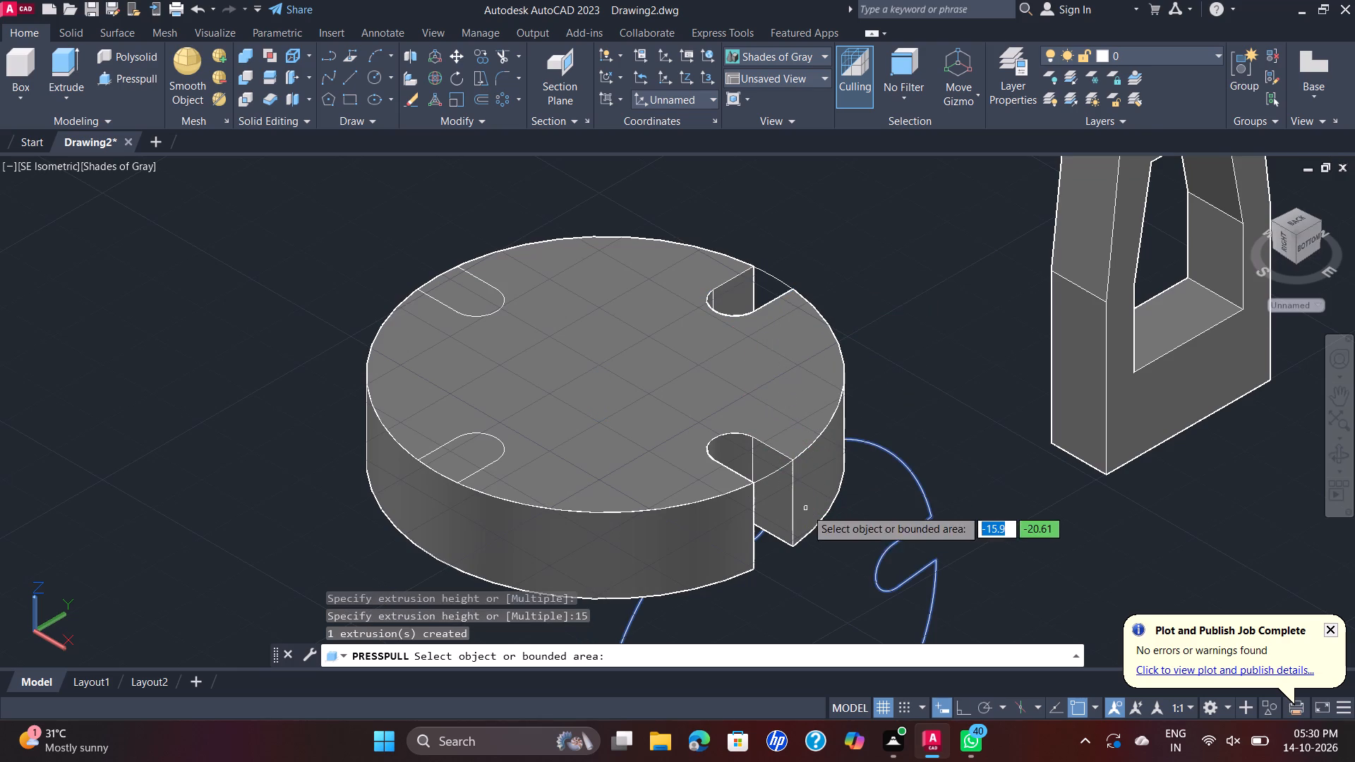
pyautogui.click(476, 456)
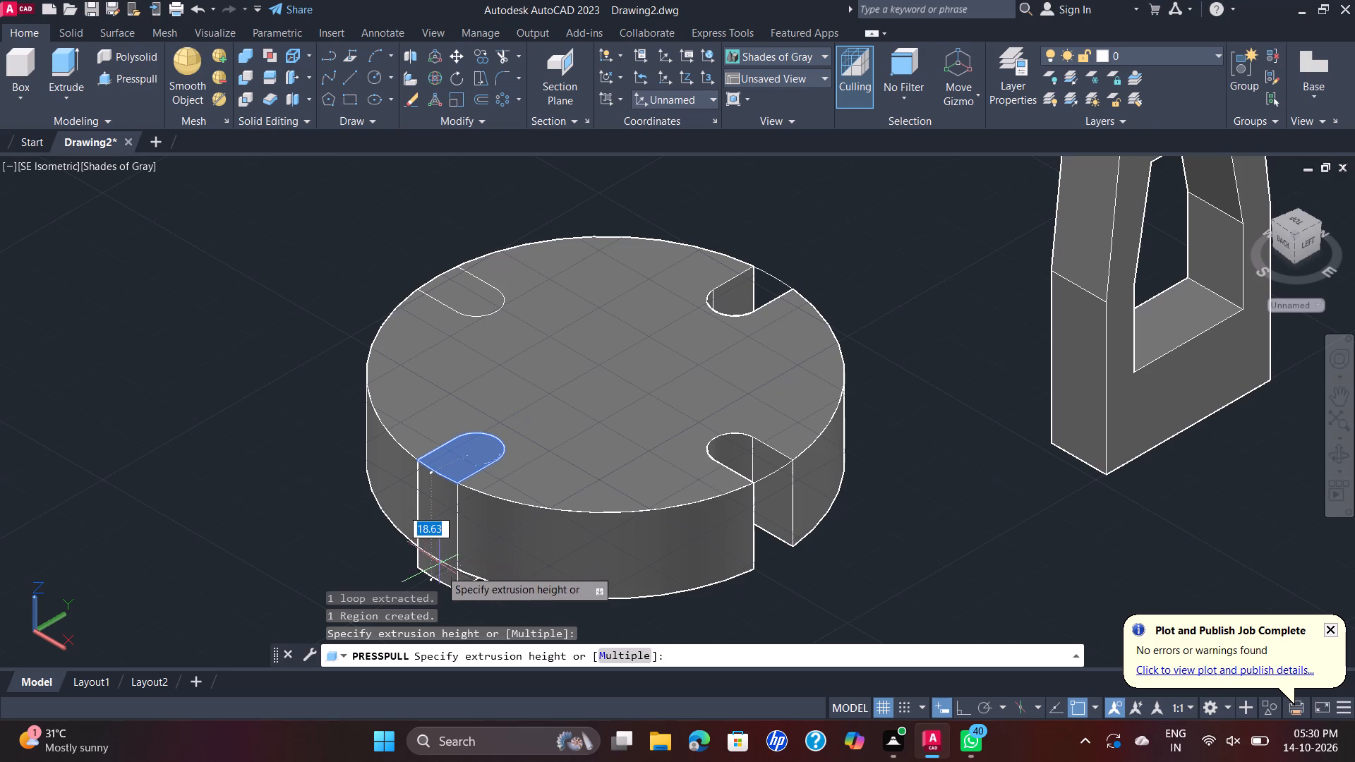
pyautogui.write('15')
pyautogui.press('Return')
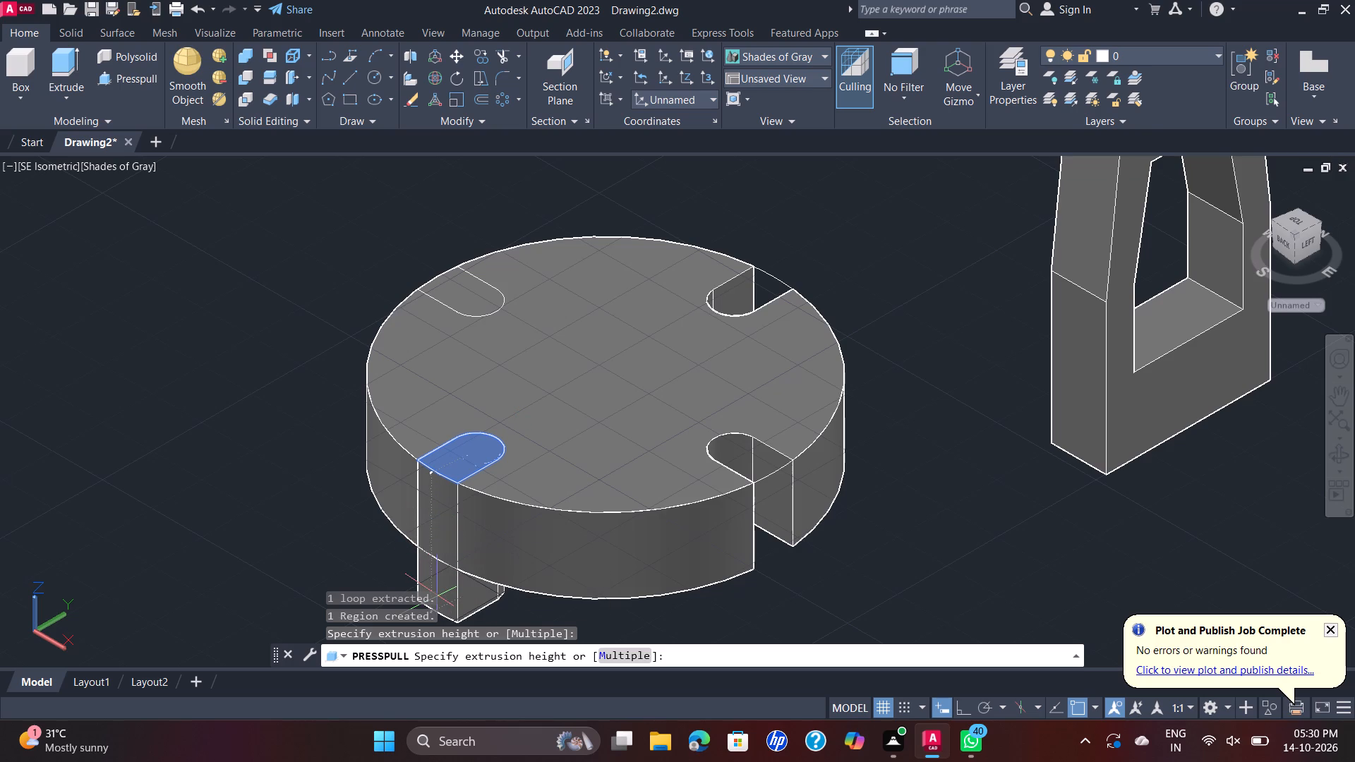
pyautogui.click(457, 294)
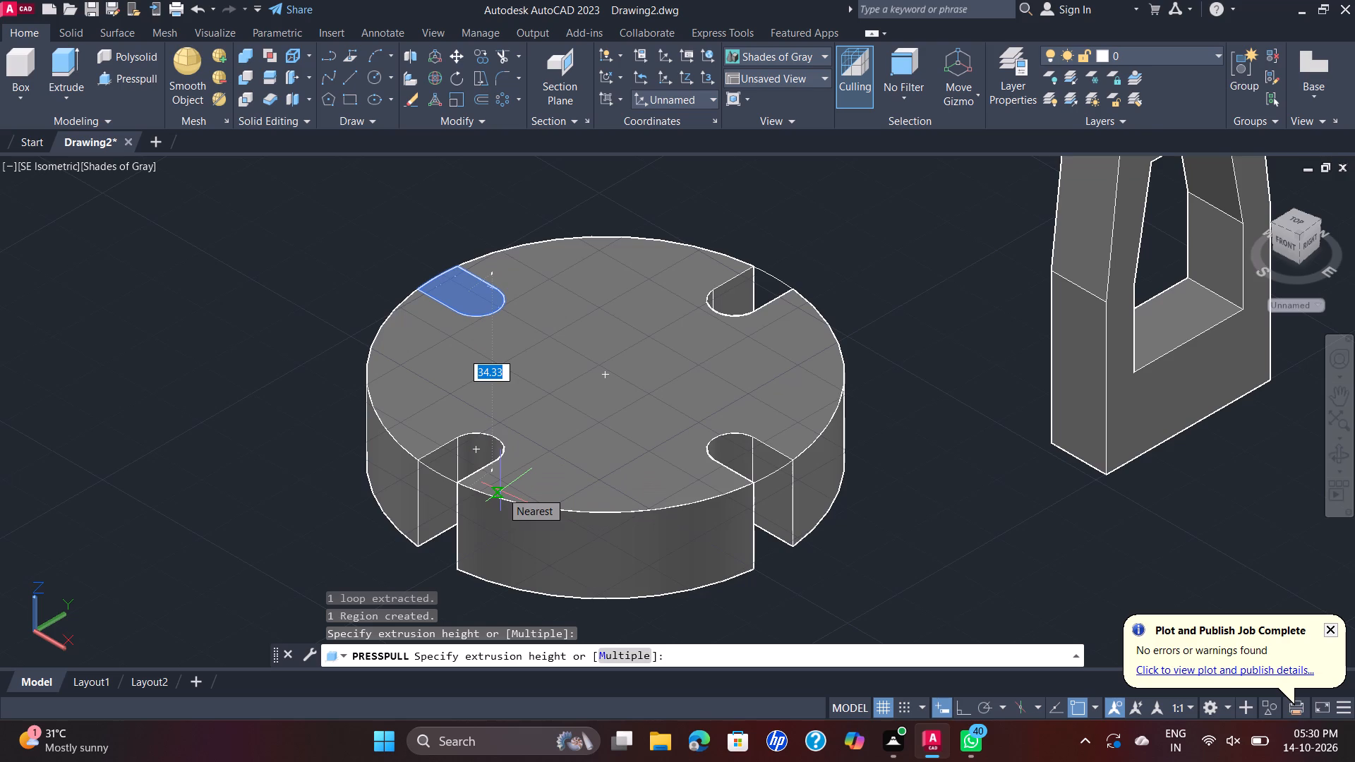
pyautogui.write('15')
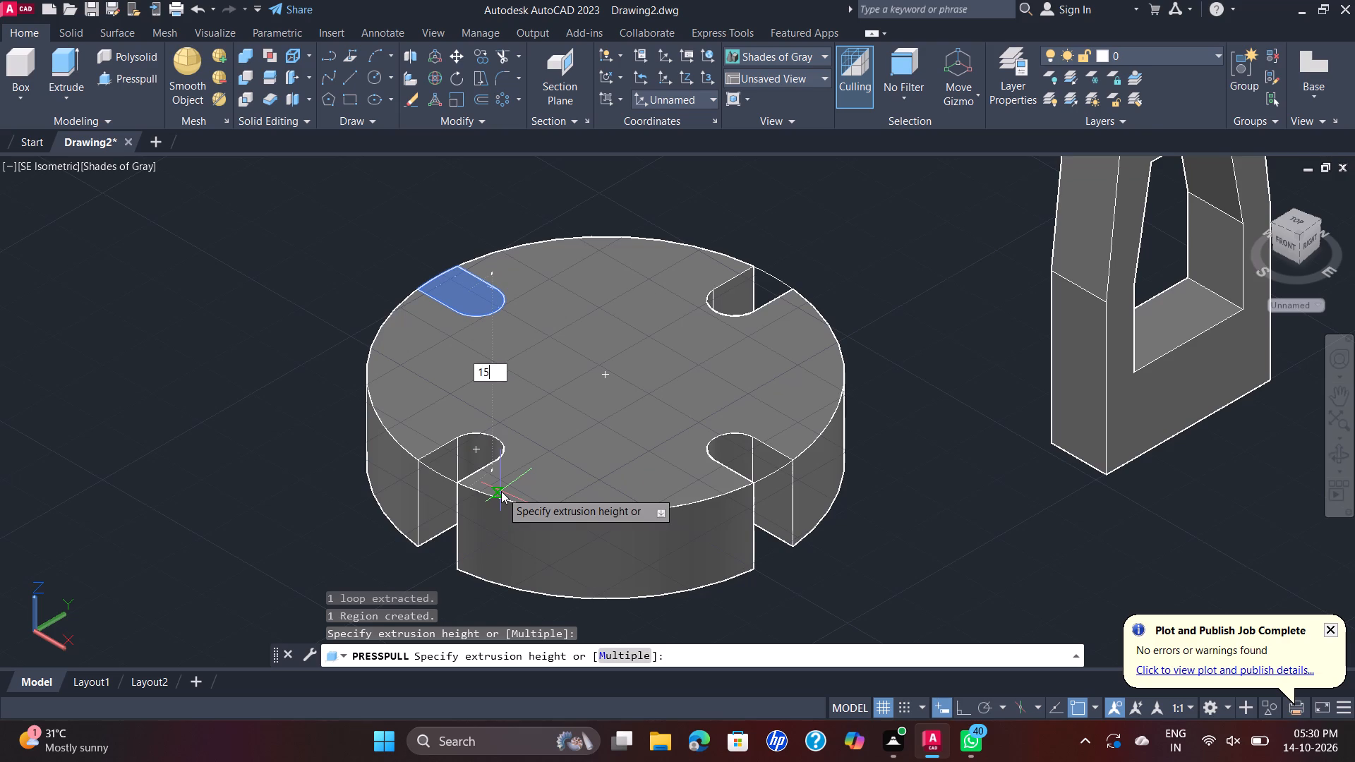
pyautogui.press('Return')
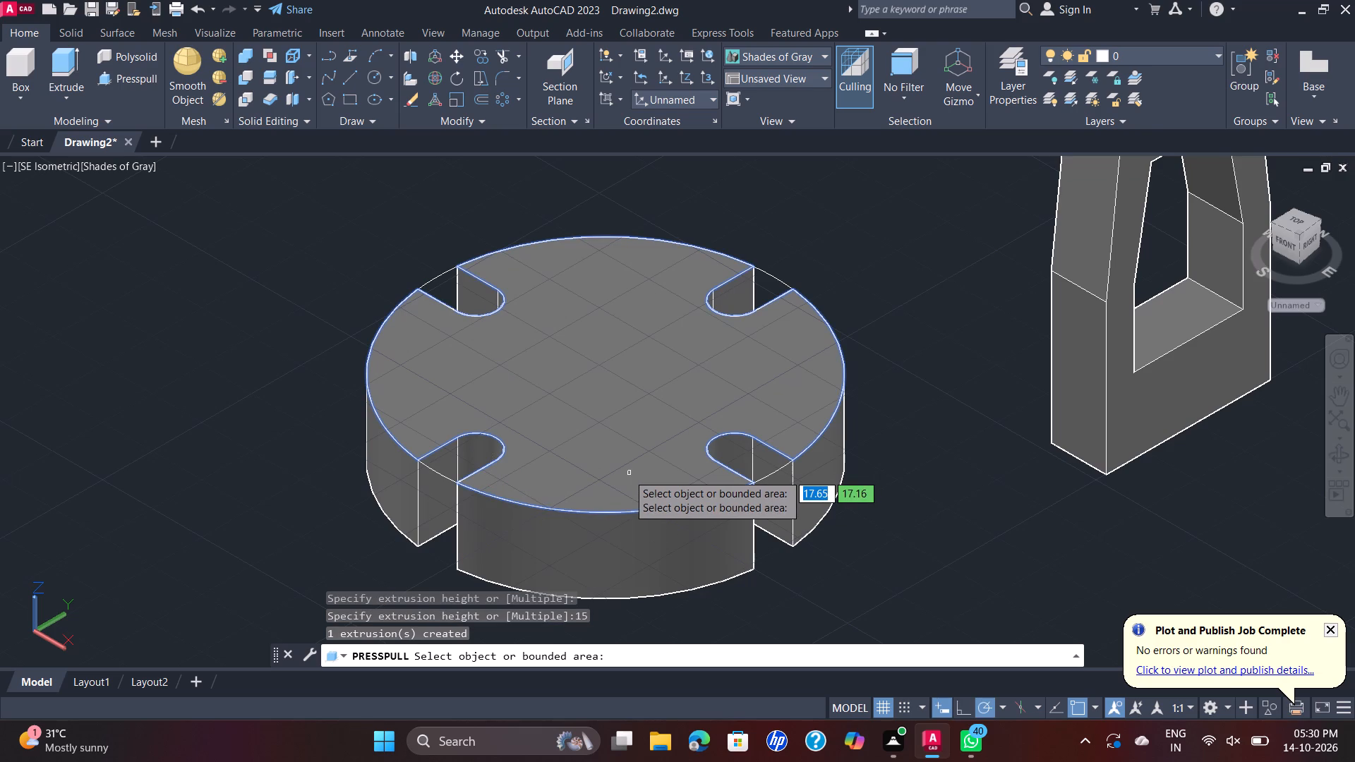
# Press-pull the slotted disc's top area 15 units upward, leaving the four slots open.
pyautogui.click(627, 473)
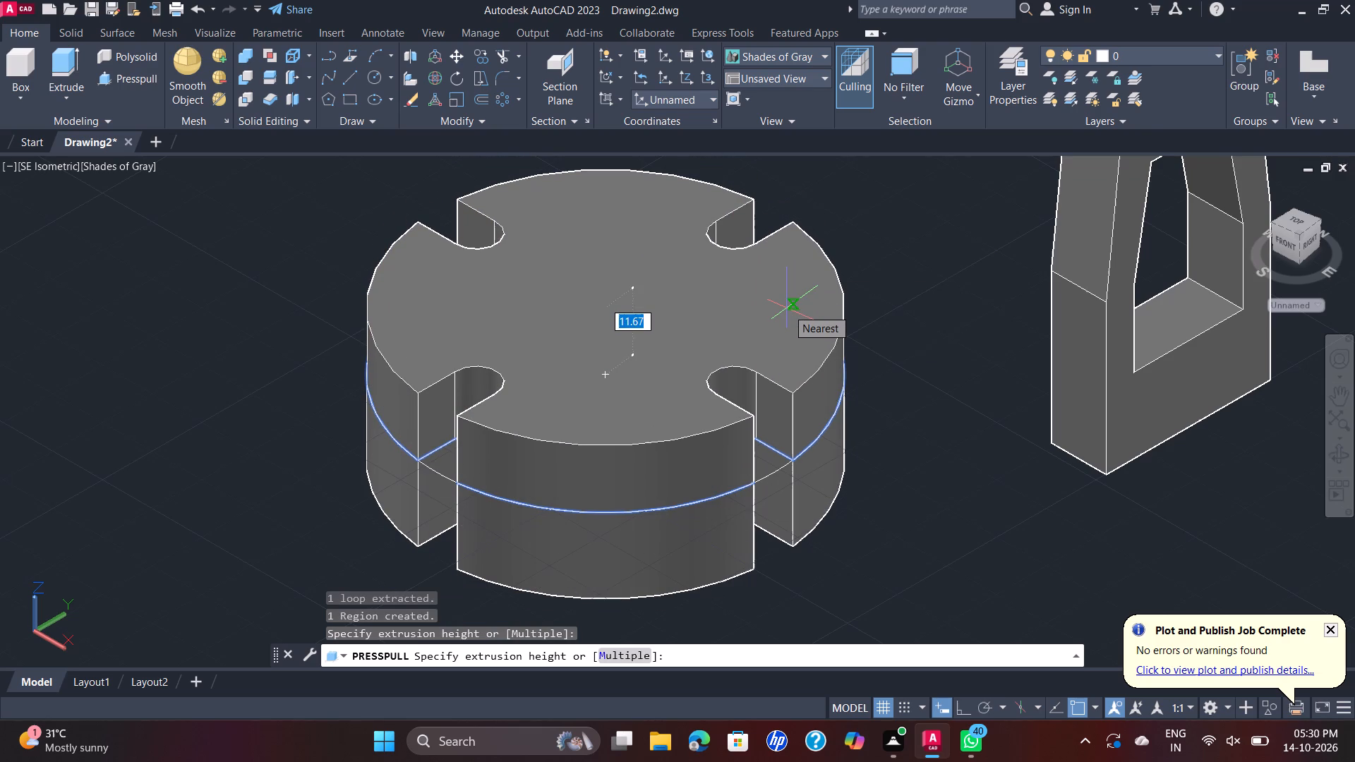
pyautogui.write('15')
pyautogui.press('Return')
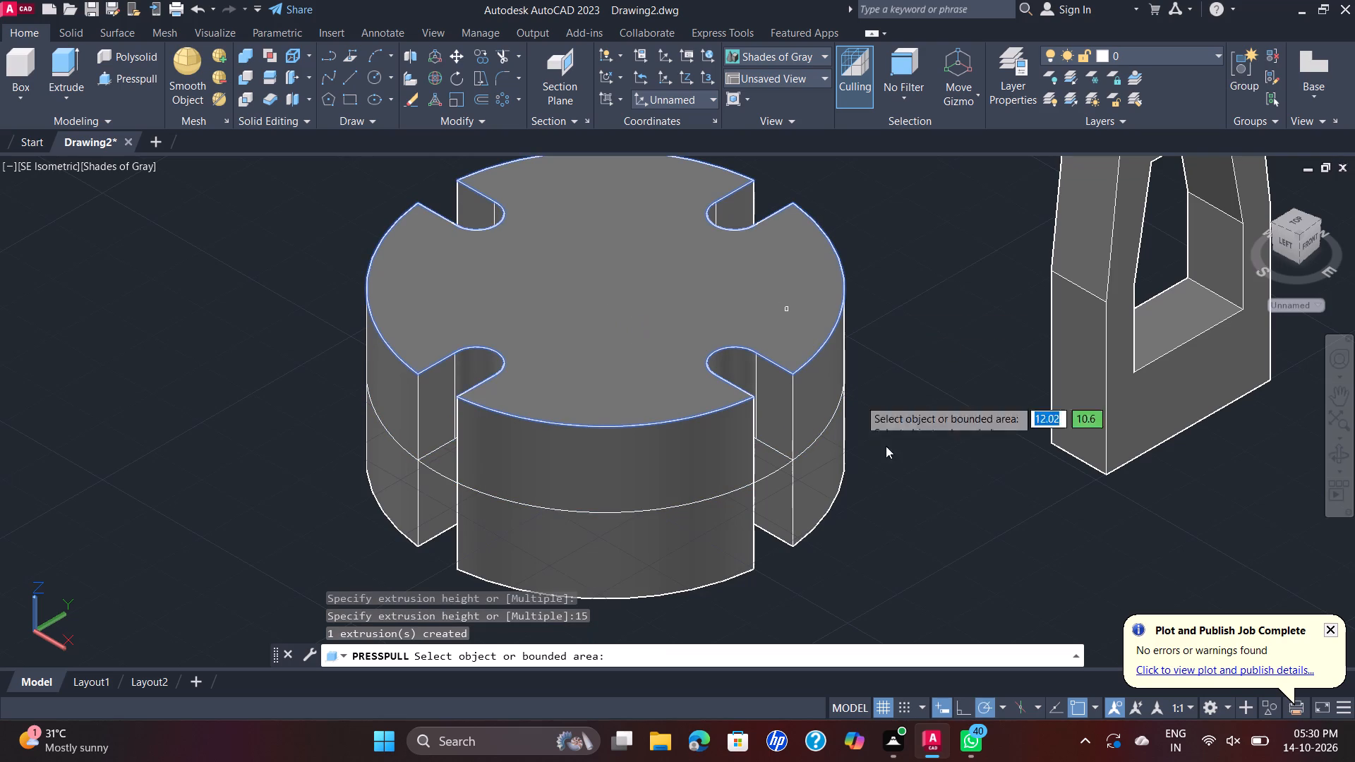
pyautogui.press('Escape')
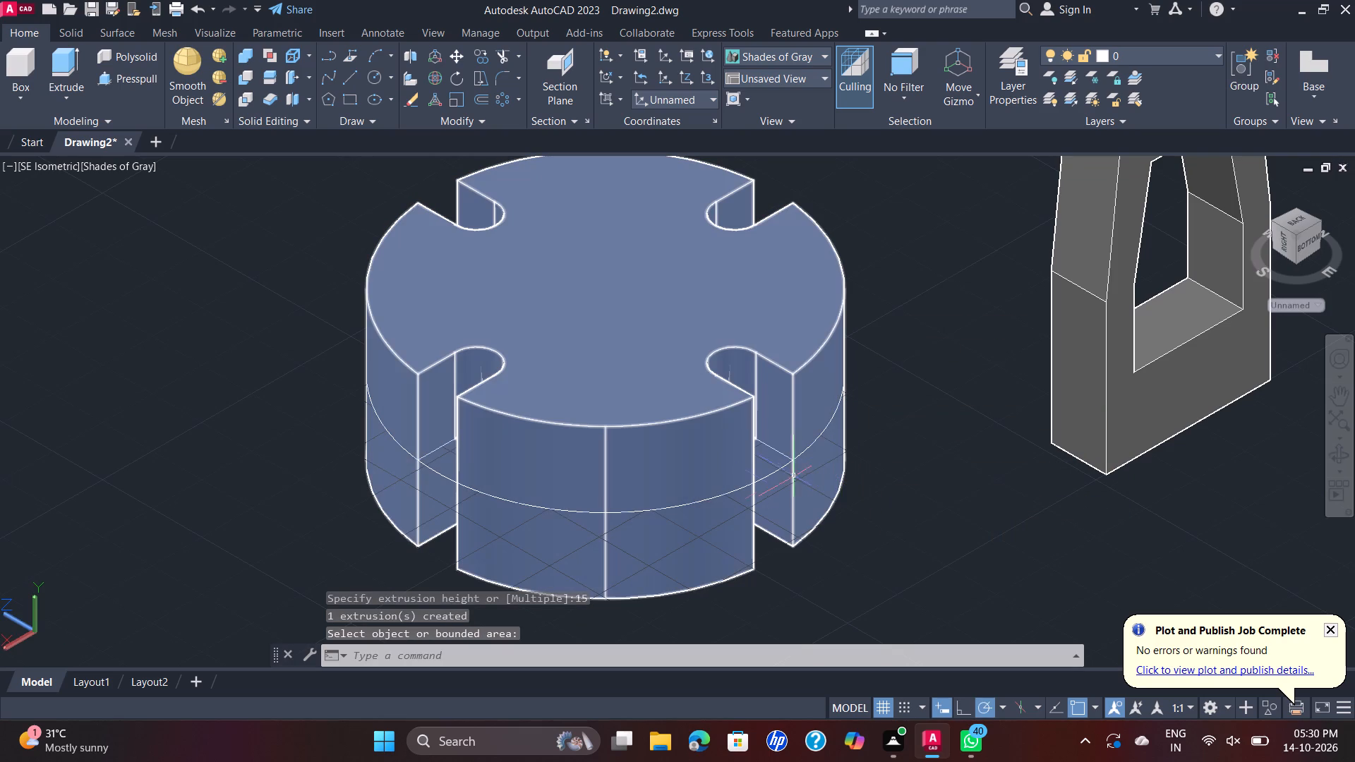
pyautogui.scroll(1, 713, 540)
pyautogui.scroll(-2, 710, 524)
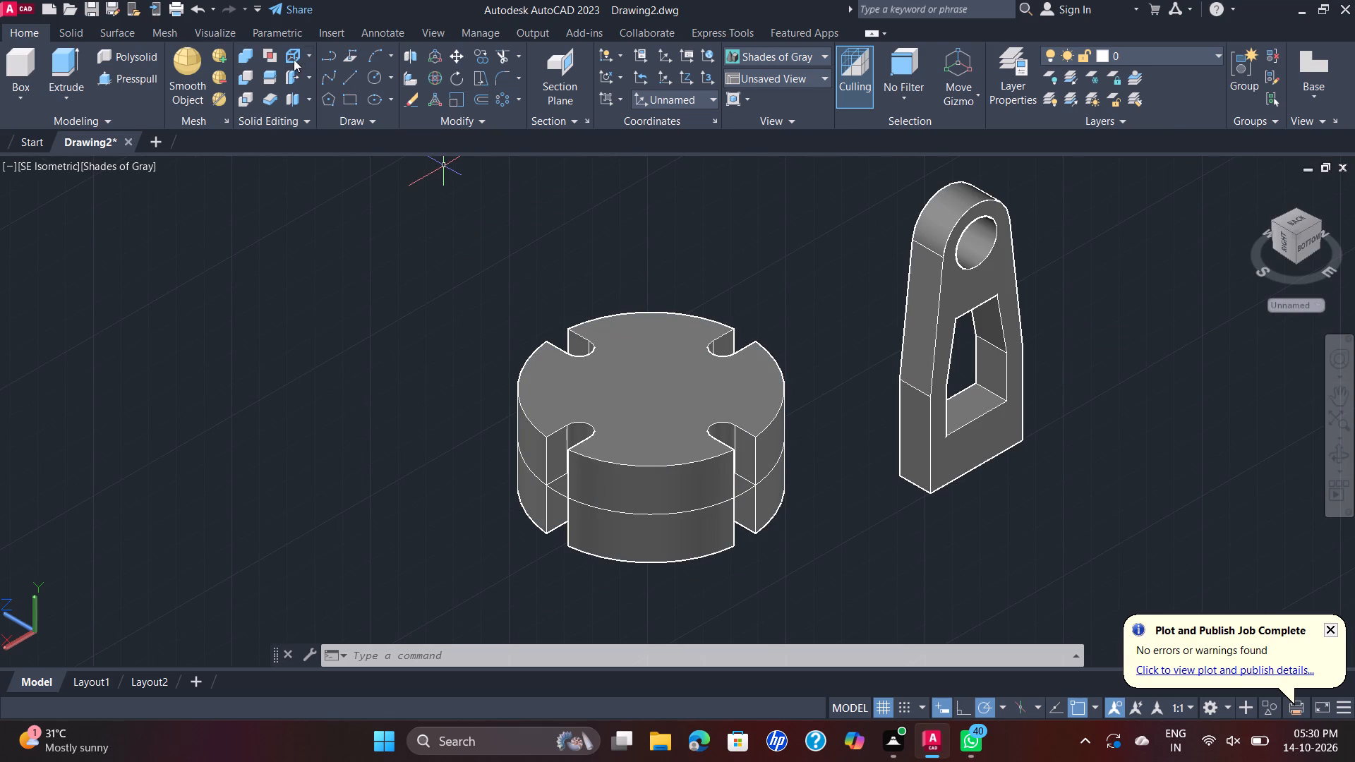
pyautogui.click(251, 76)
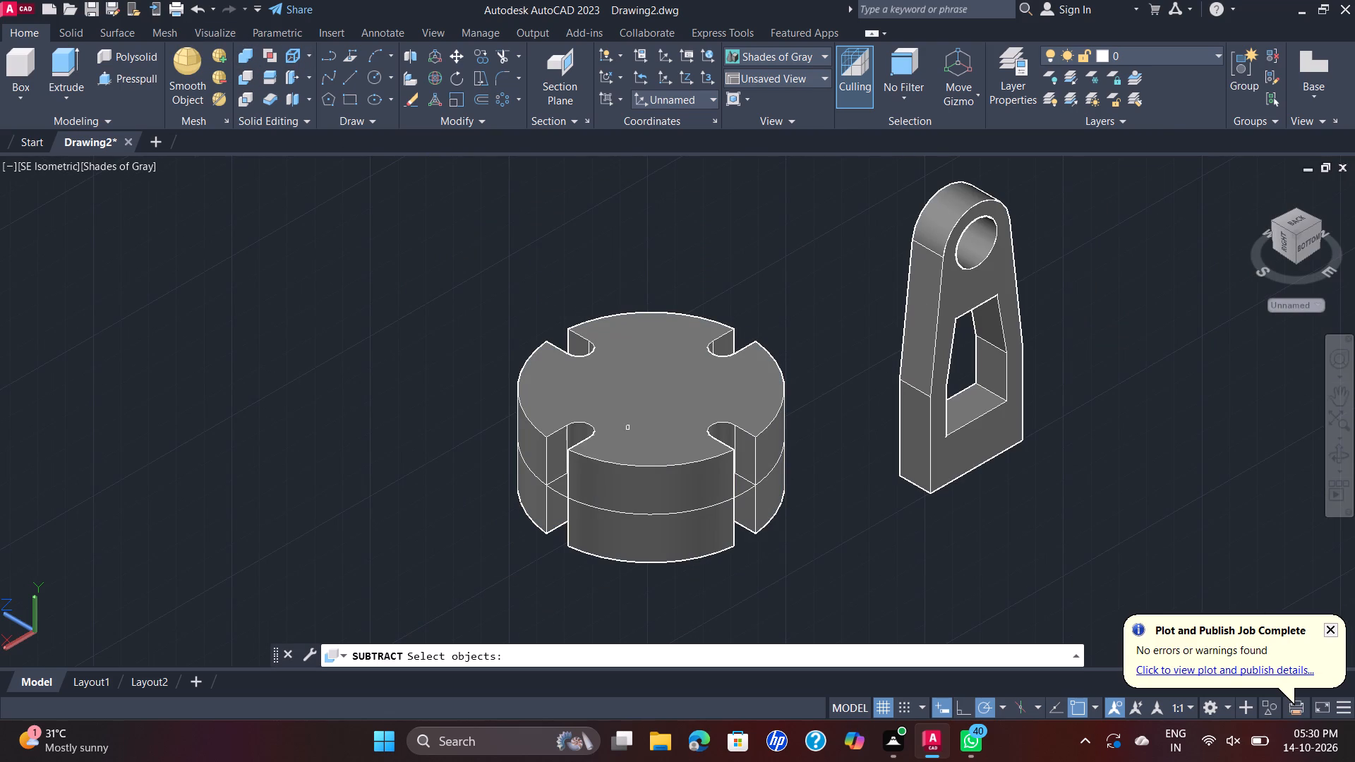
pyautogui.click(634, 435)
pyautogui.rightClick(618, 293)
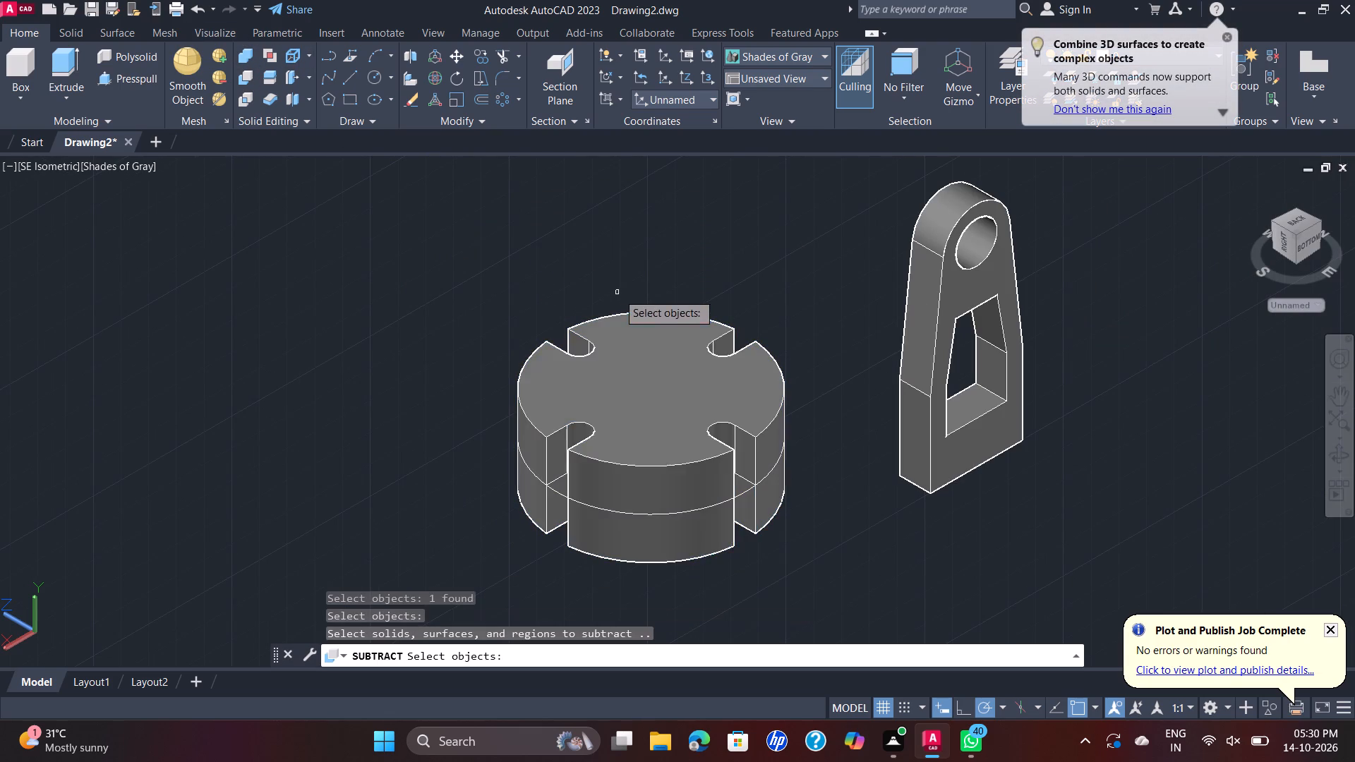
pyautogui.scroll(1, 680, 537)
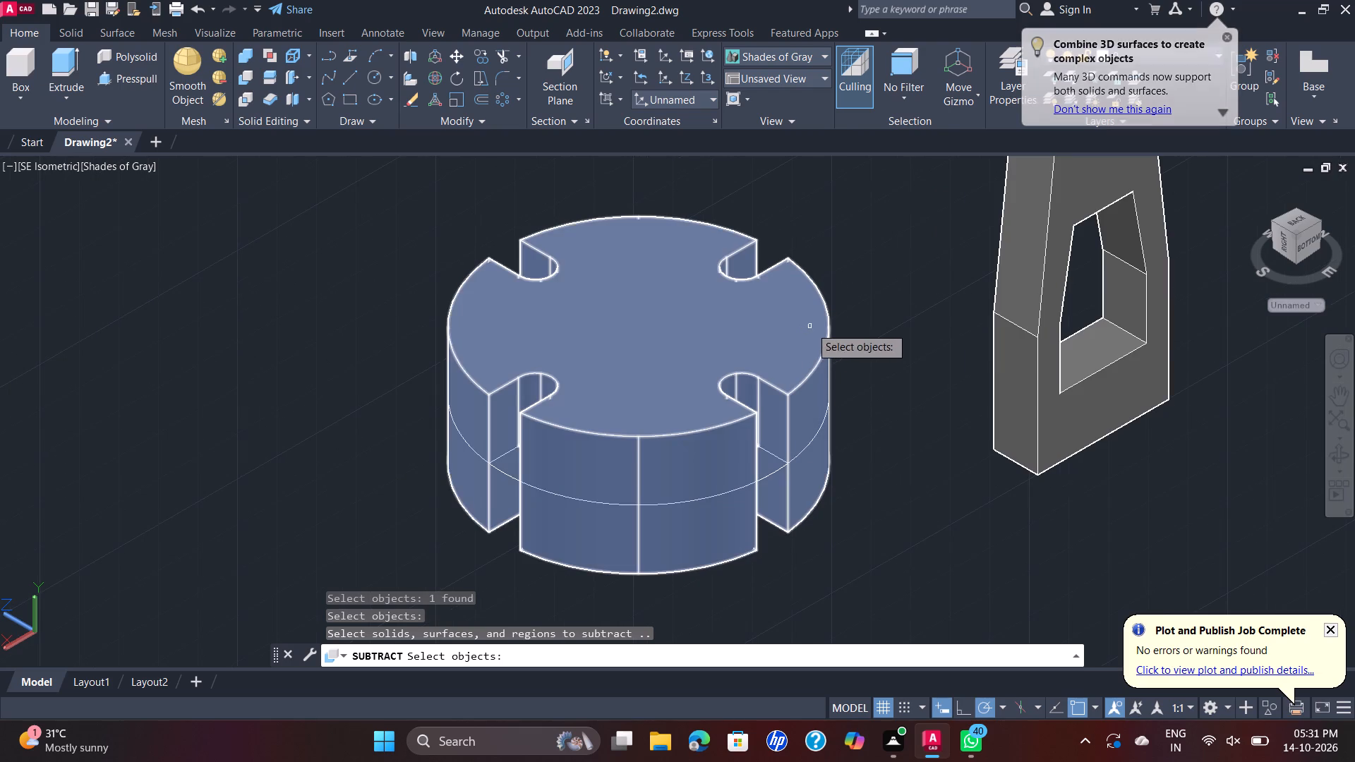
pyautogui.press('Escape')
# Delete the leftover sketch circle running around the slotted disc at mid-height.
pyautogui.scroll(1, 639, 536)
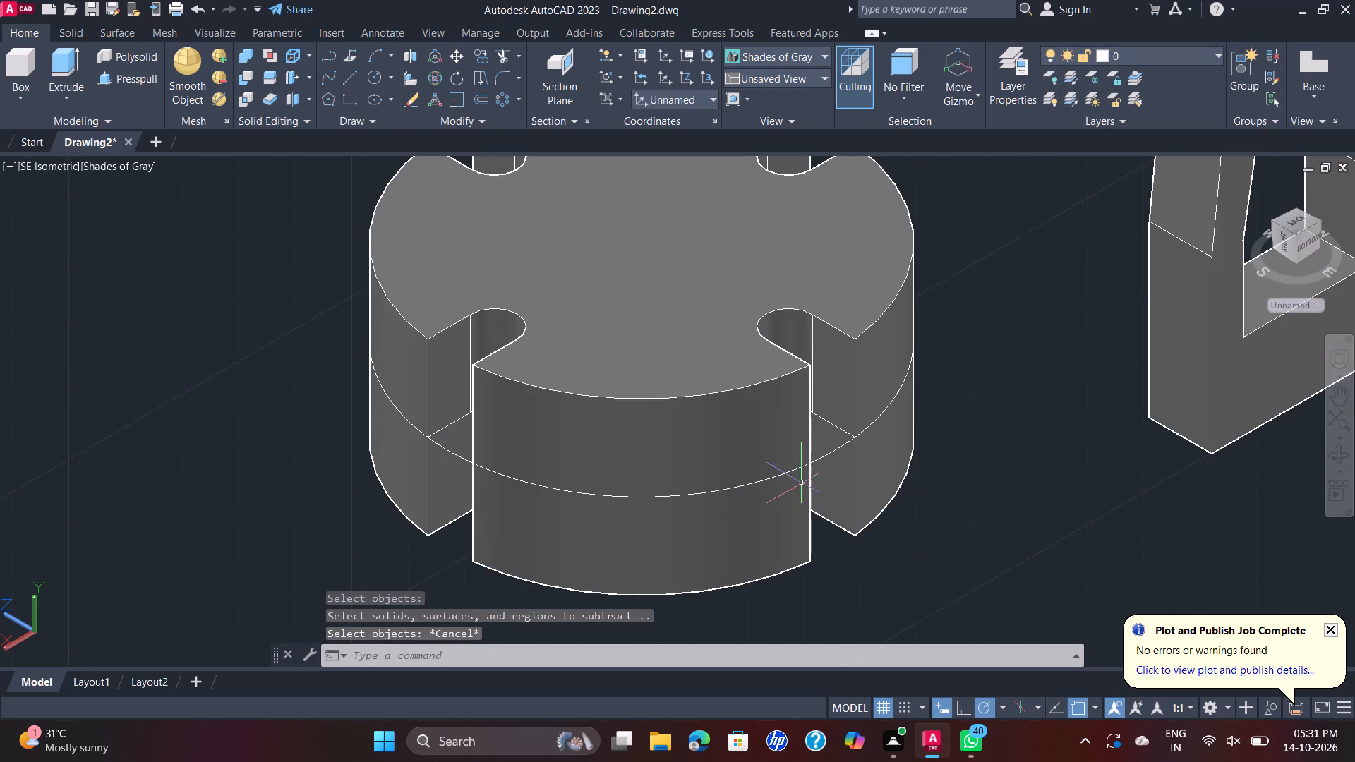
pyautogui.scroll(2, 800, 480)
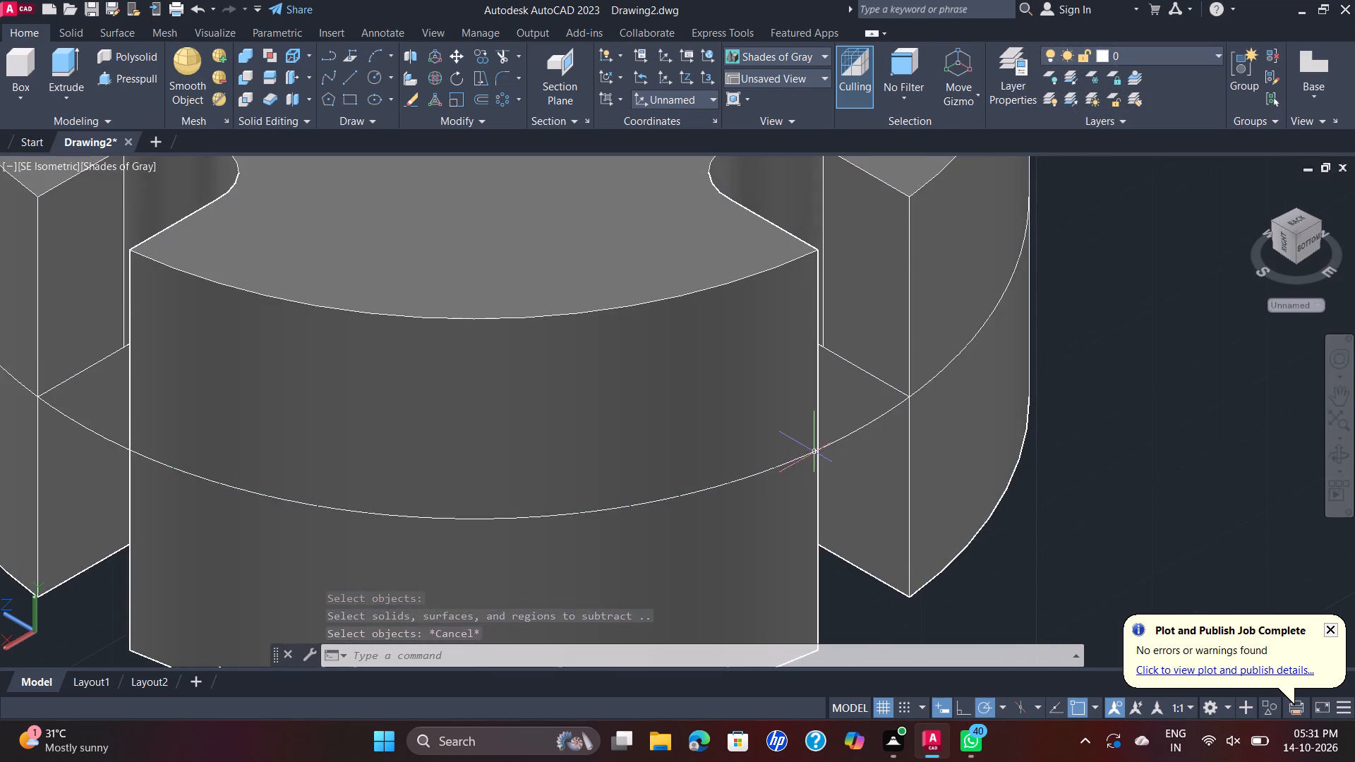
pyautogui.click(814, 452)
pyautogui.scroll(-1, 814, 452)
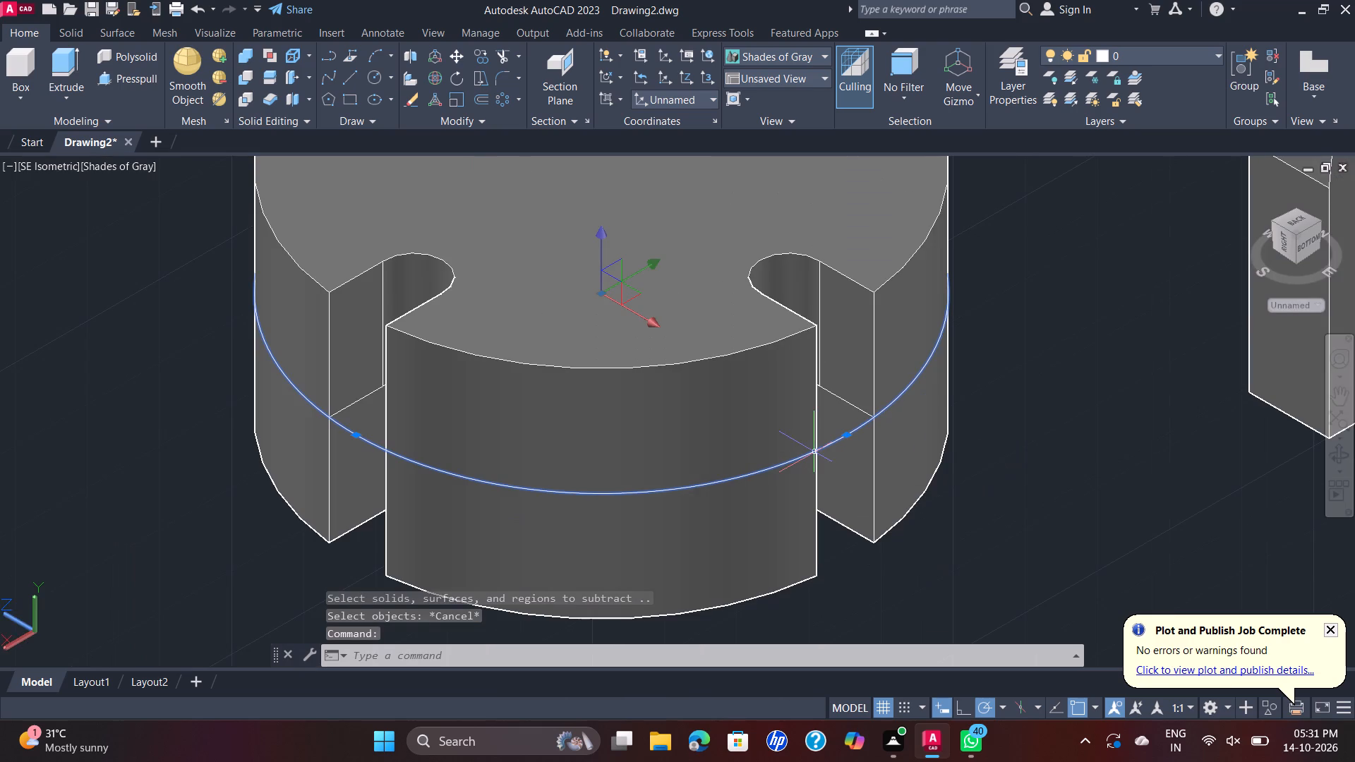
pyautogui.scroll(-1, 814, 452)
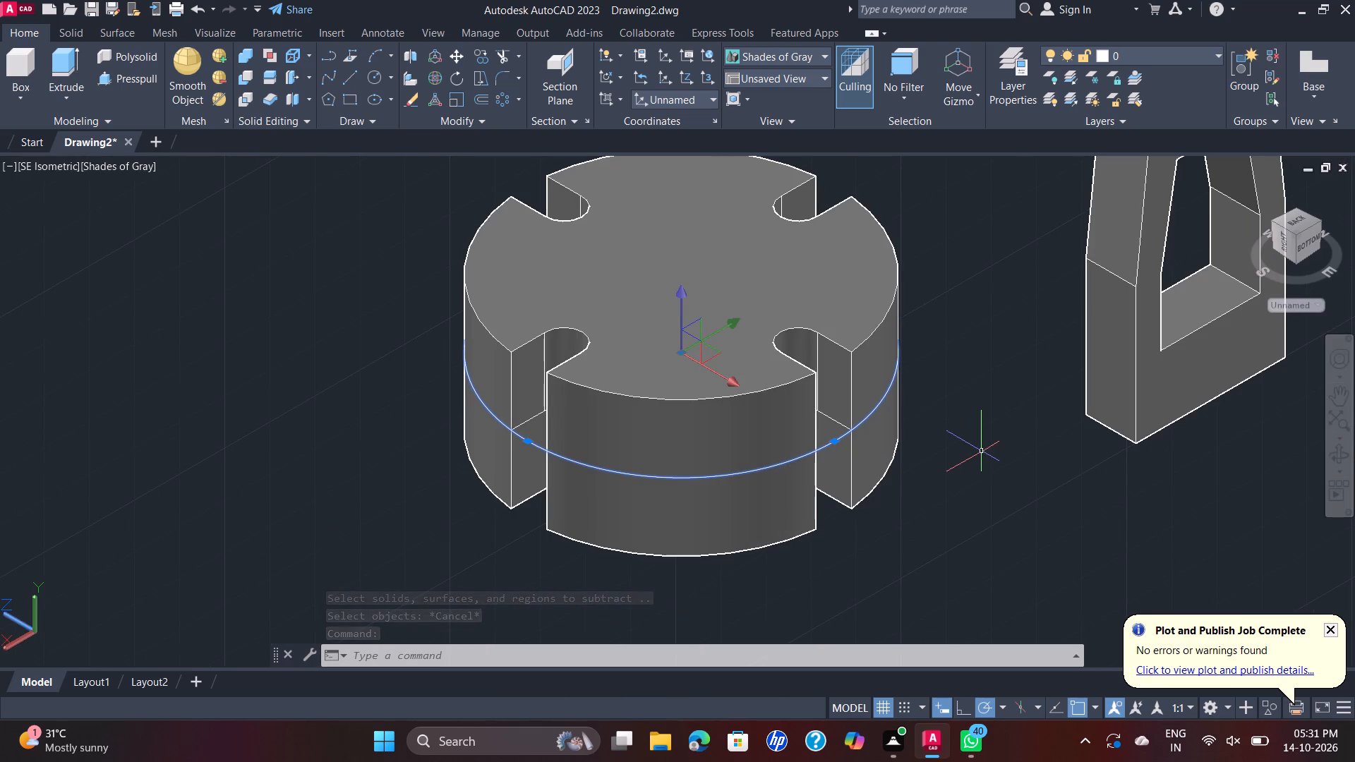
pyautogui.press('Delete')
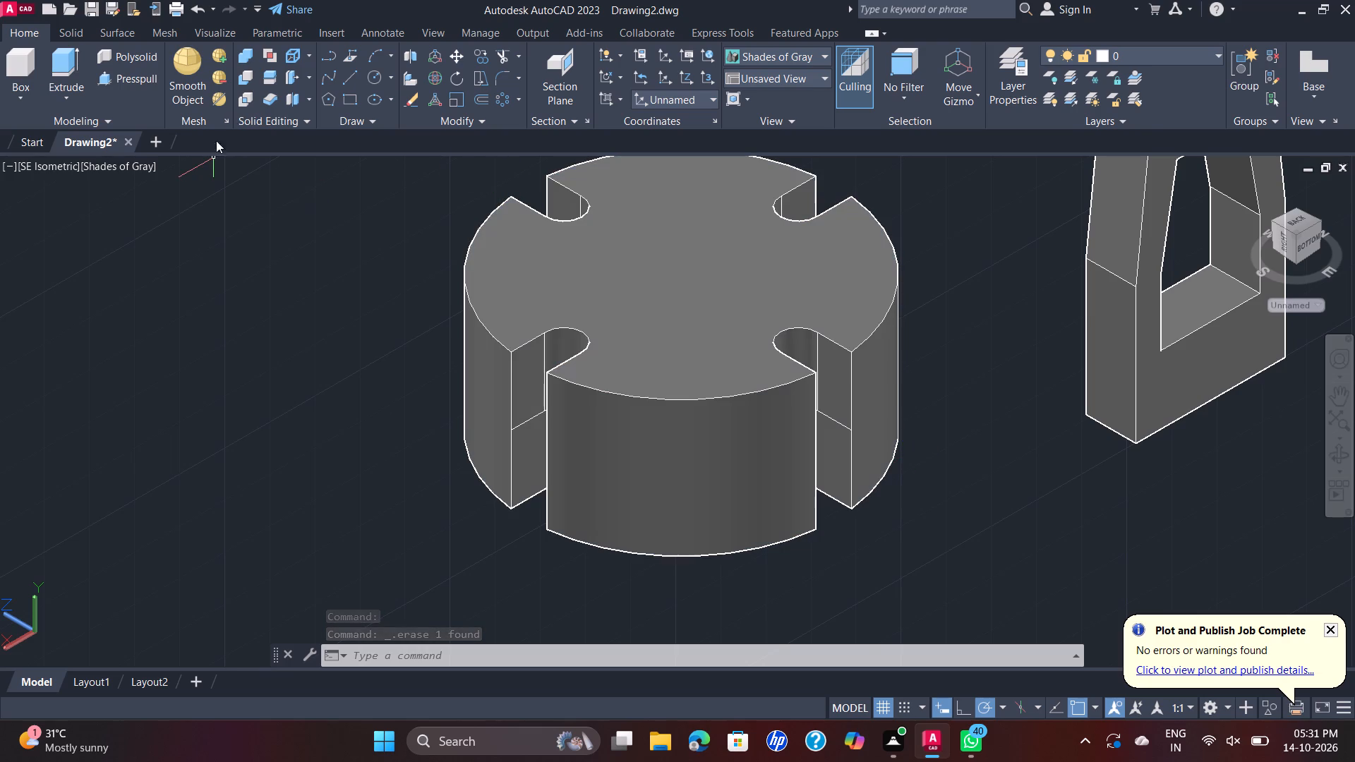
# Press-pull the slotted disc's top face downward by 11 units and by a further 4 units.
pyautogui.click(117, 77)
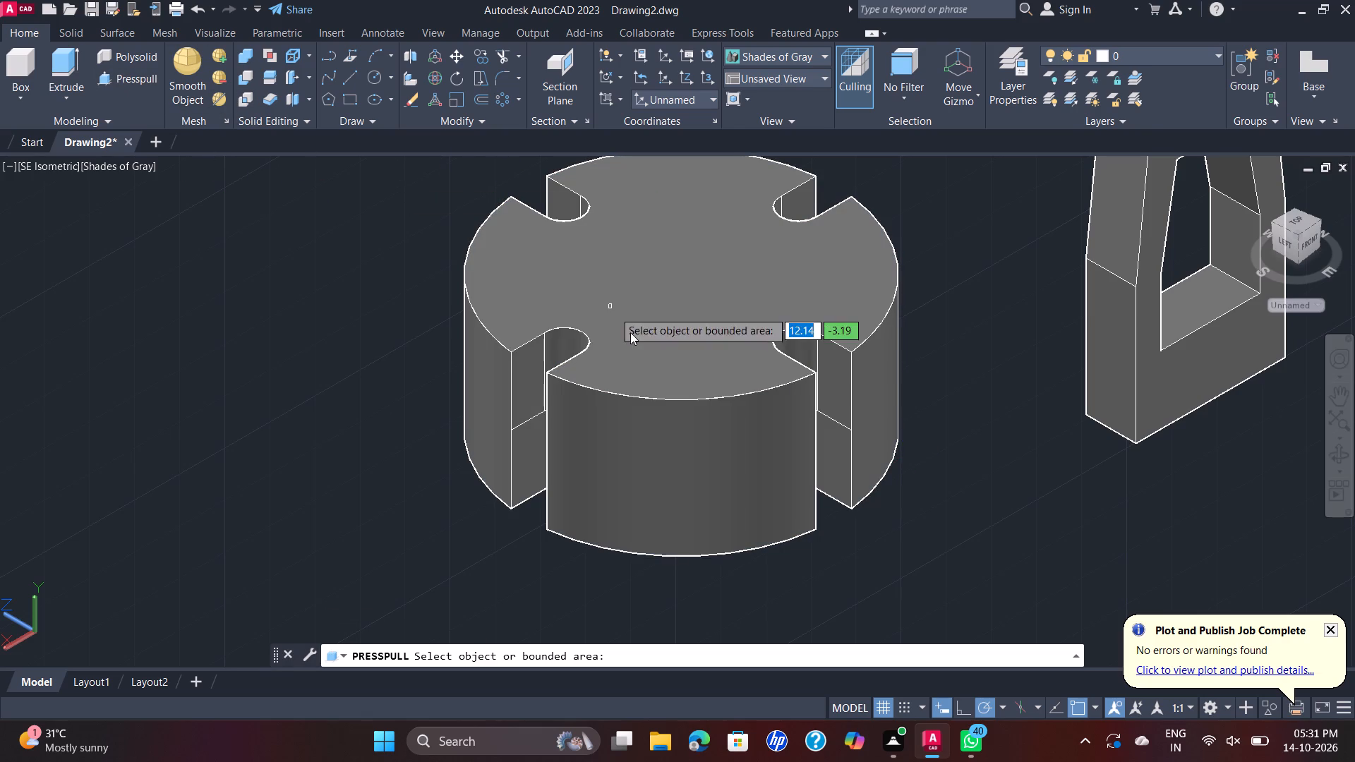
pyautogui.click(659, 352)
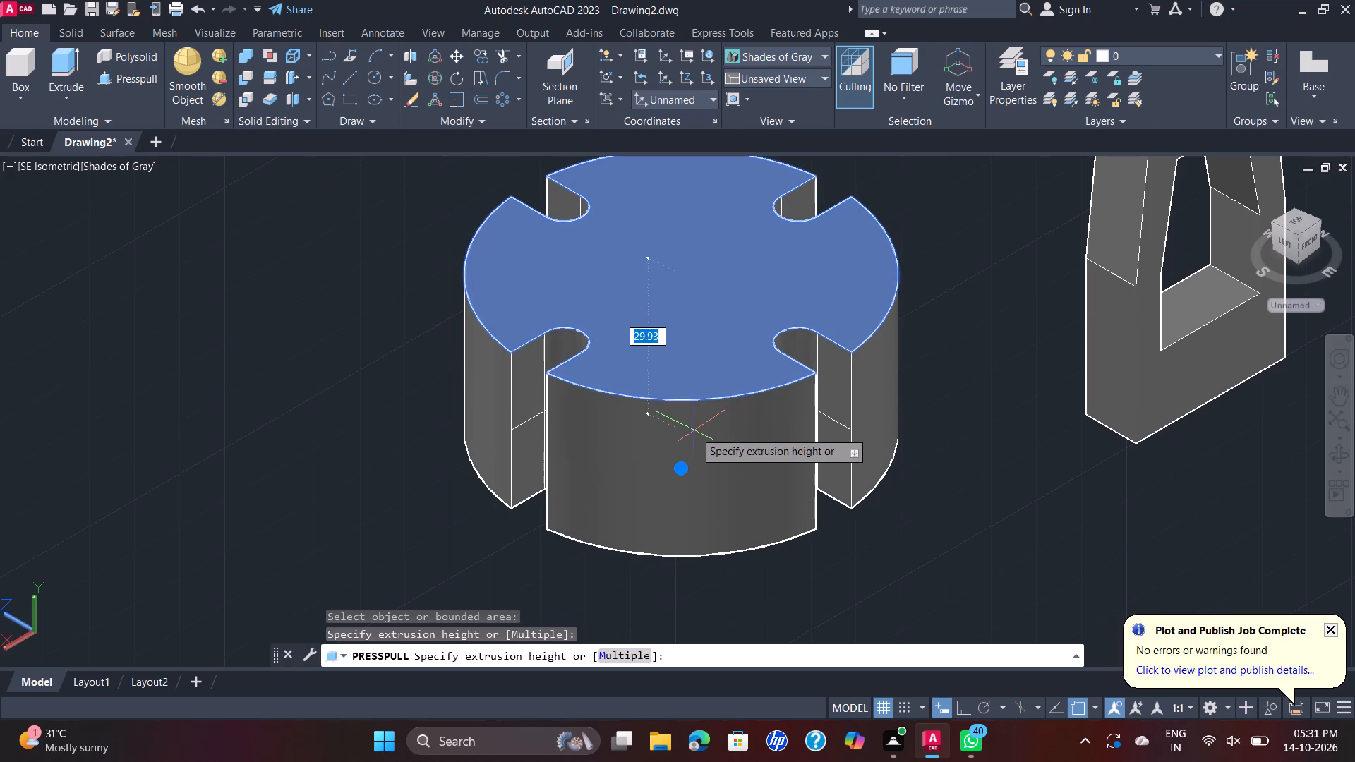
pyautogui.write('11')
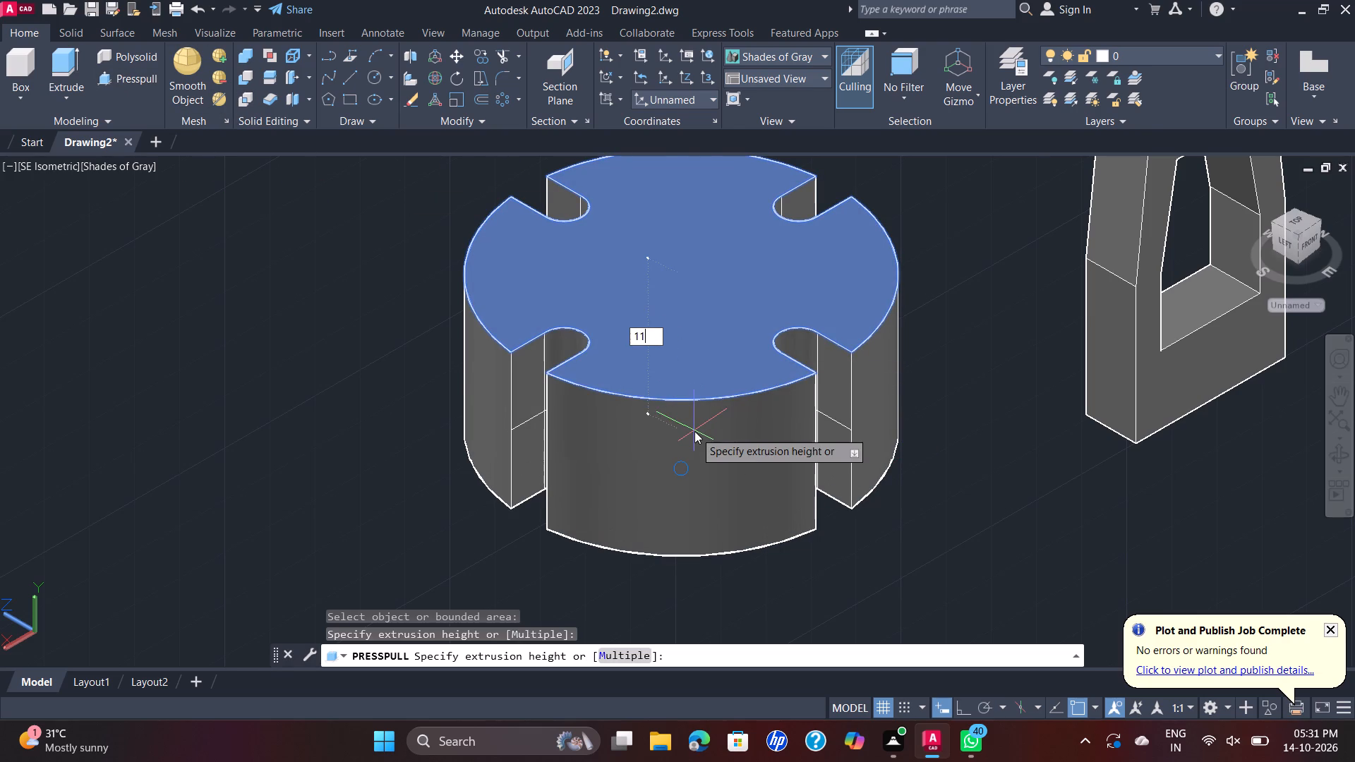
pyautogui.press('Return')
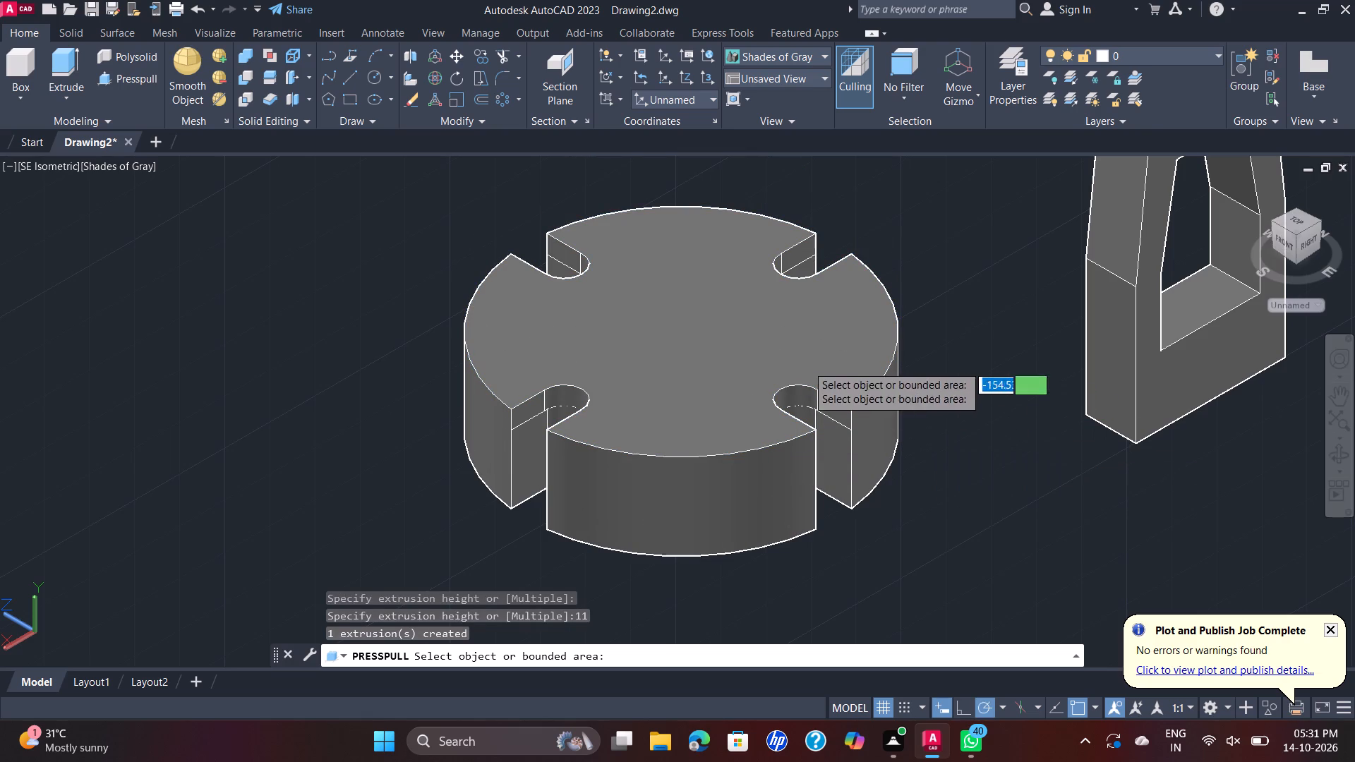
pyautogui.click(728, 365)
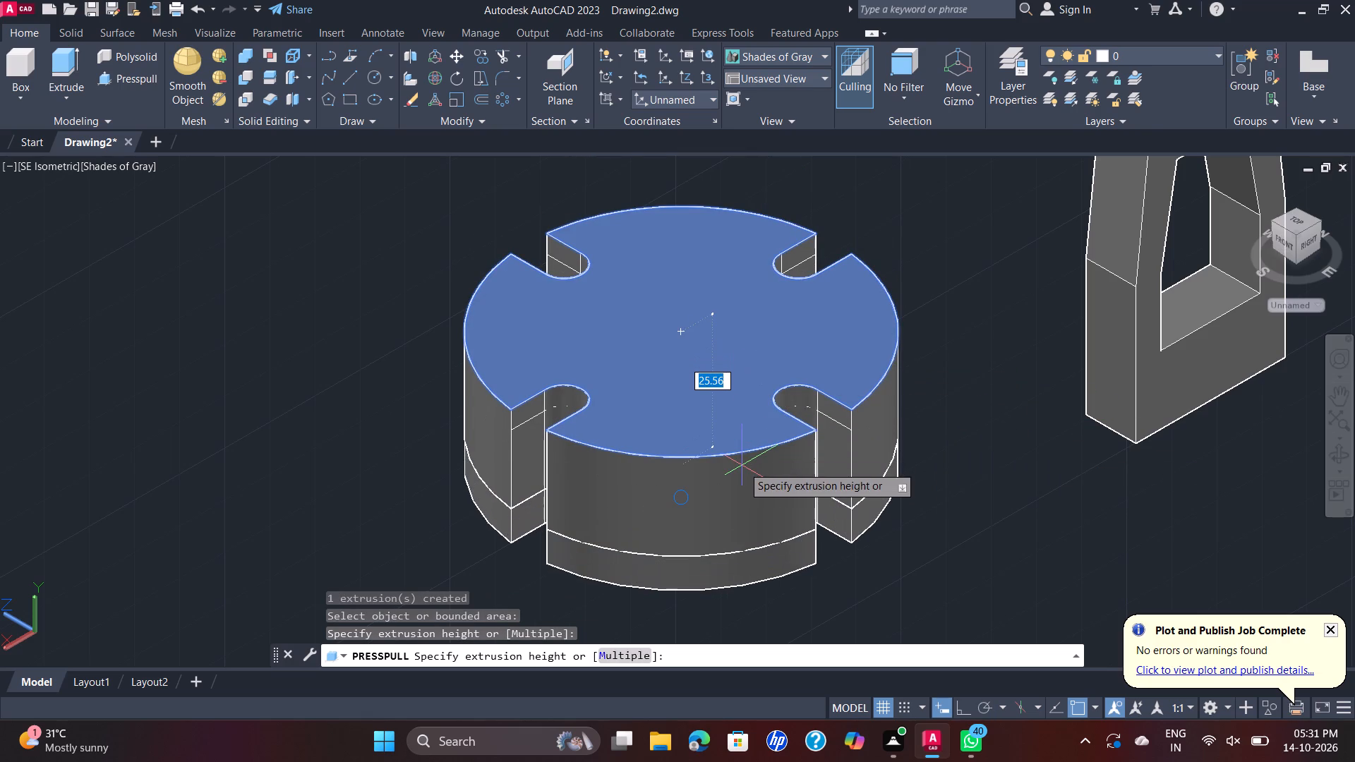
pyautogui.press('4')
pyautogui.press('Return')
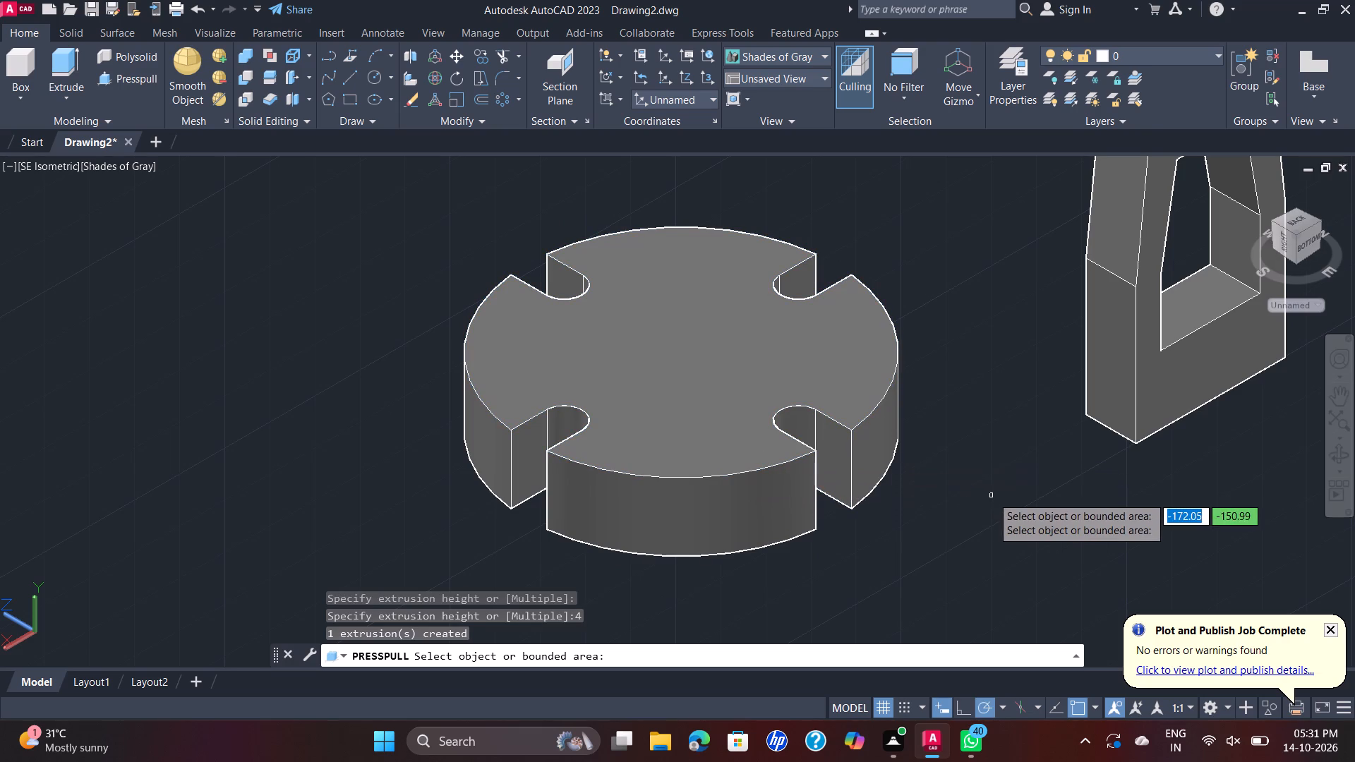
pyautogui.press('Escape')
# Draw a line 10 units straight up from the tapered upright's bottom corner nearest the disc.
pyautogui.scroll(-1, 984, 511)
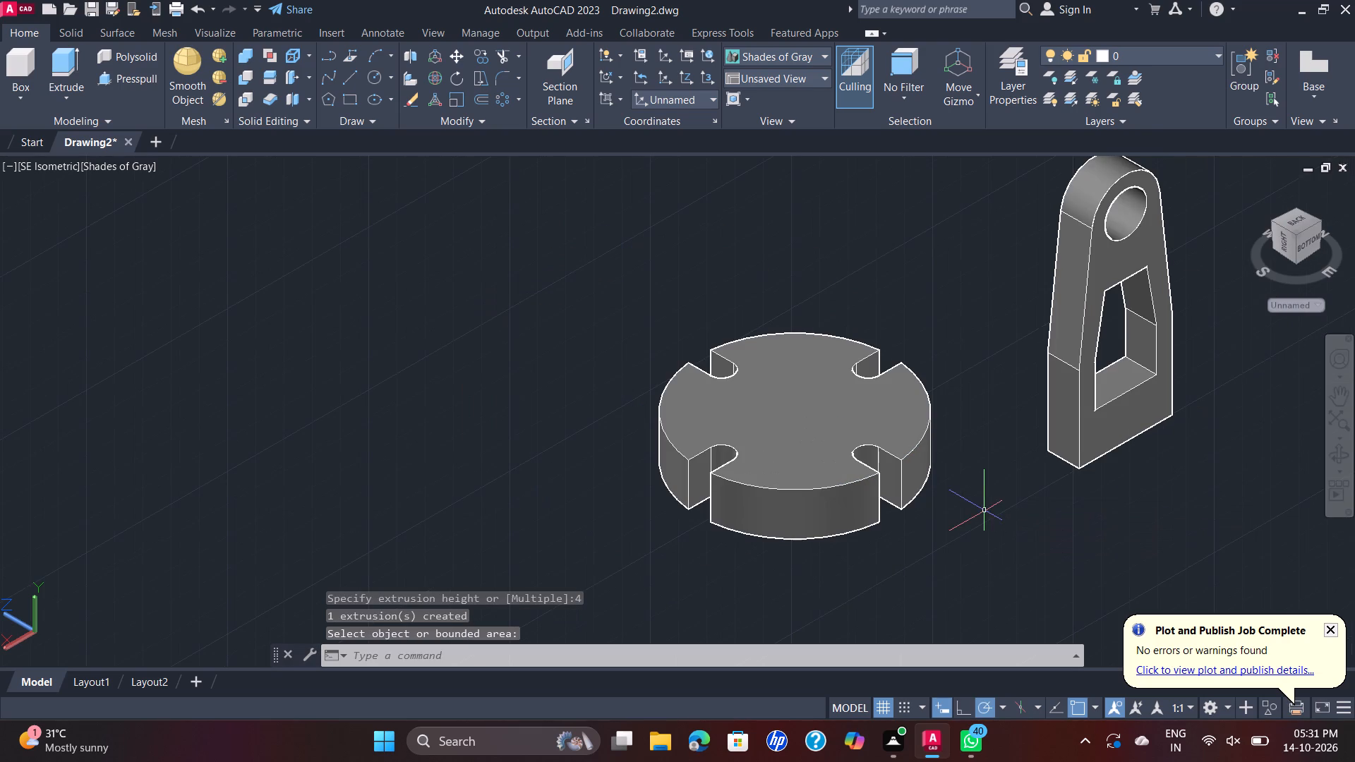
pyautogui.moveTo(984, 511); pyautogui.dragTo(987, 526, button='middle')
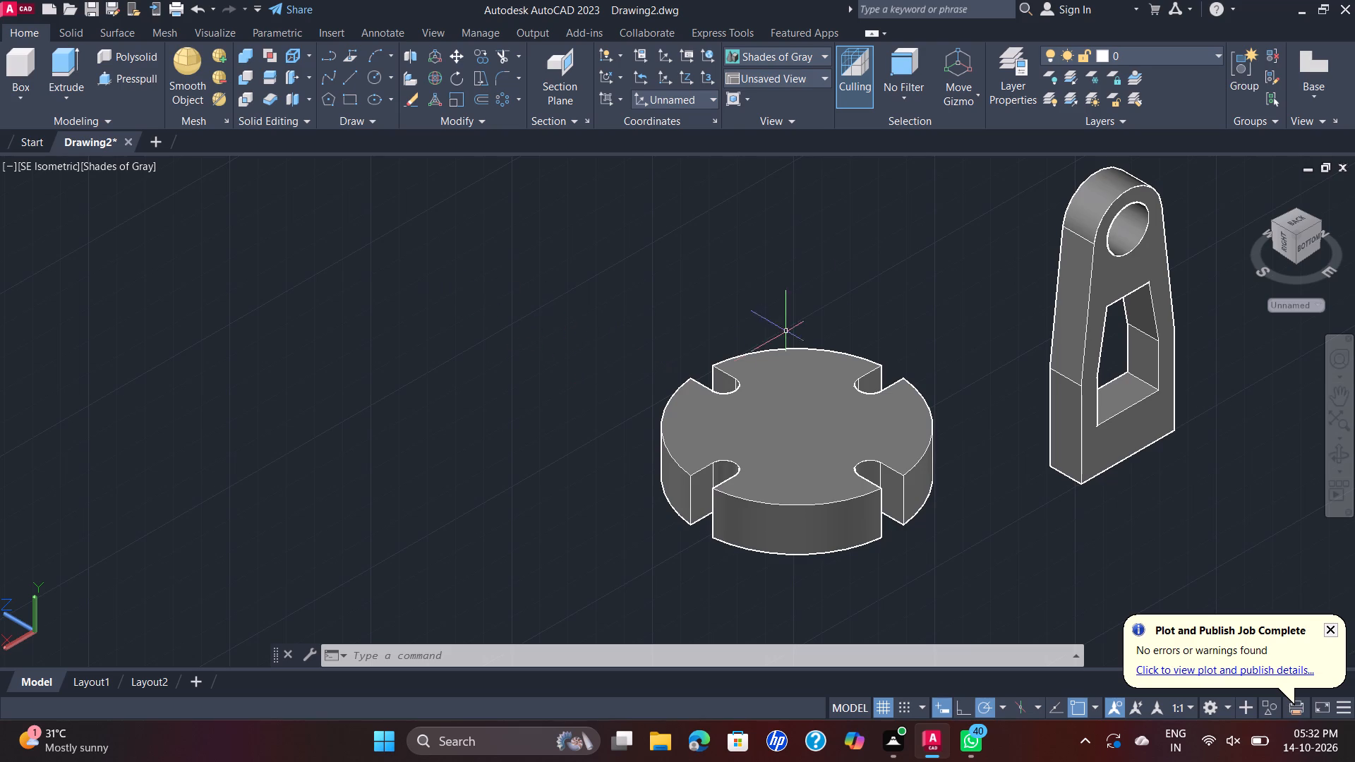
pyautogui.scroll(-2, 845, 297)
pyautogui.moveTo(860, 295); pyautogui.dragTo(682, 341, button='middle')
pyautogui.scroll(1, 680, 341)
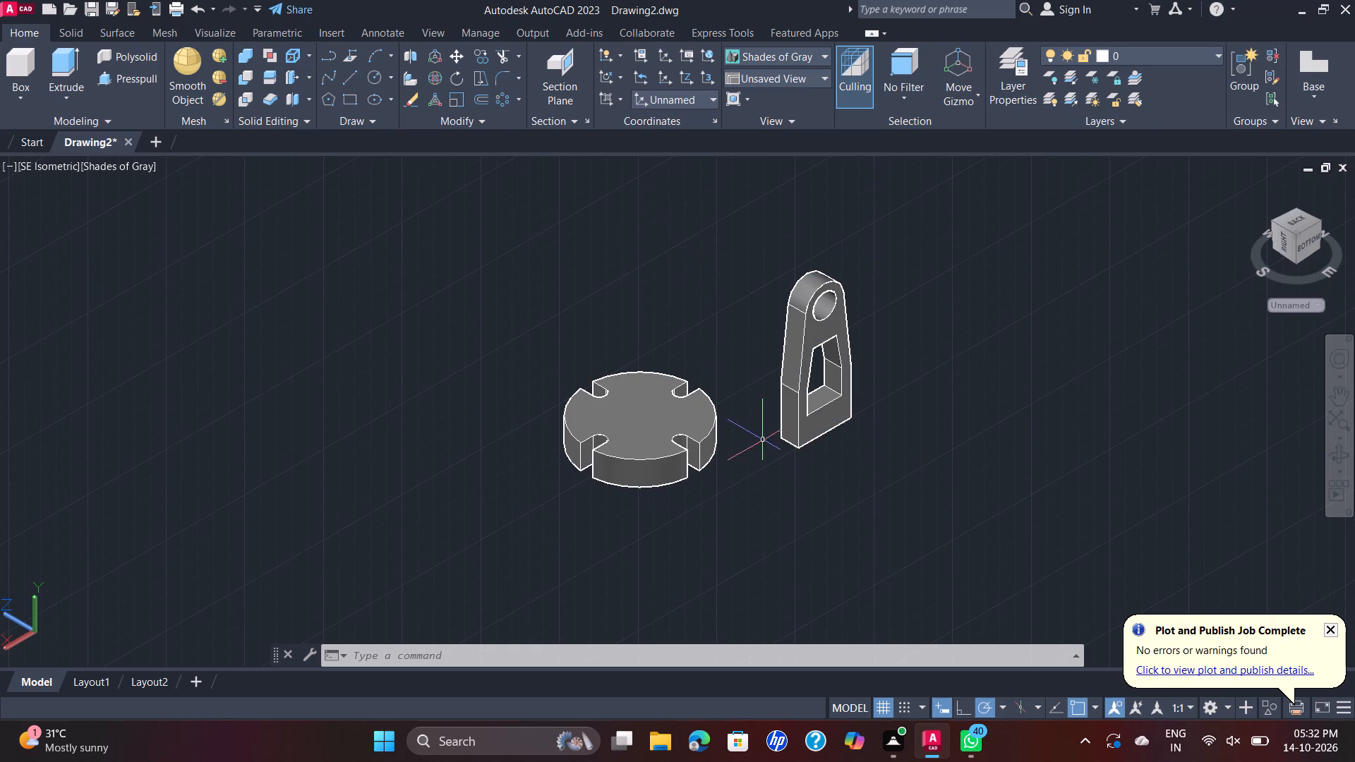
pyautogui.scroll(1, 778, 440)
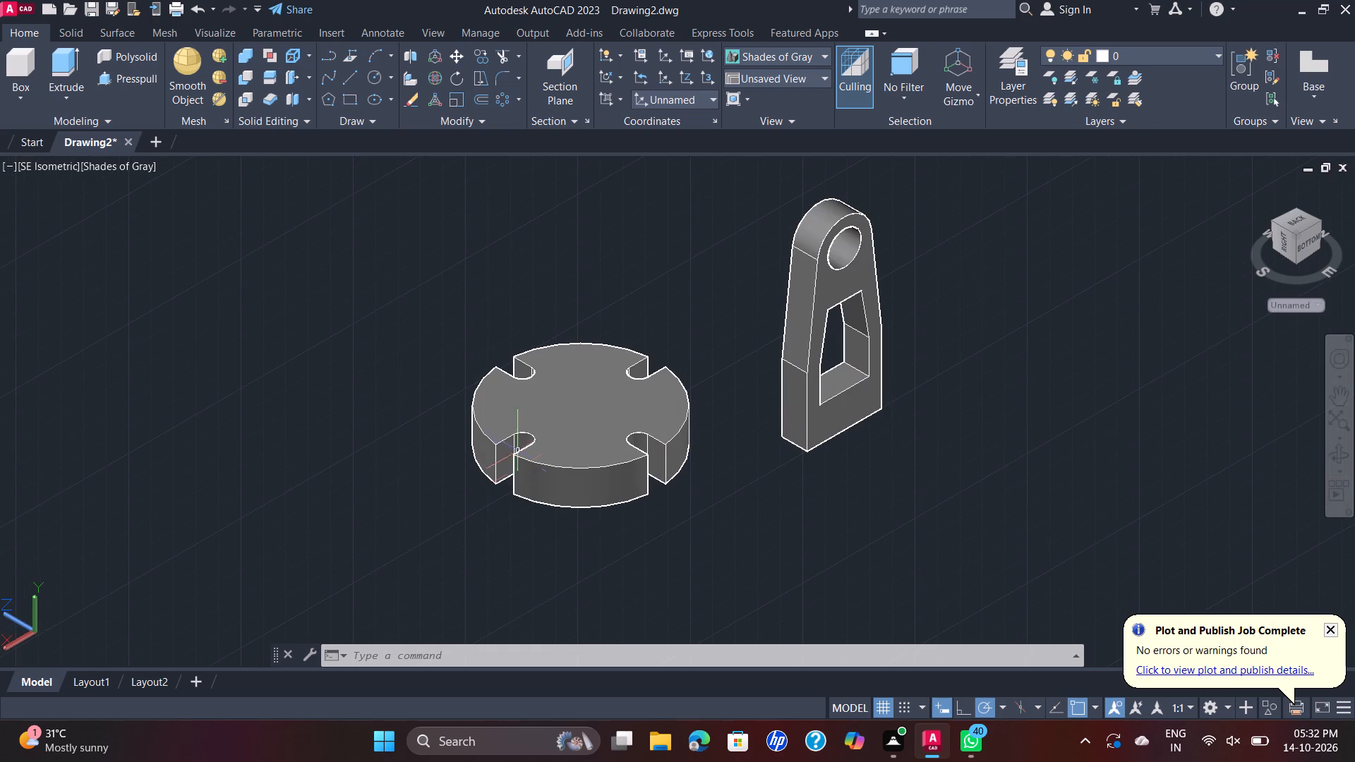
pyautogui.click(345, 77)
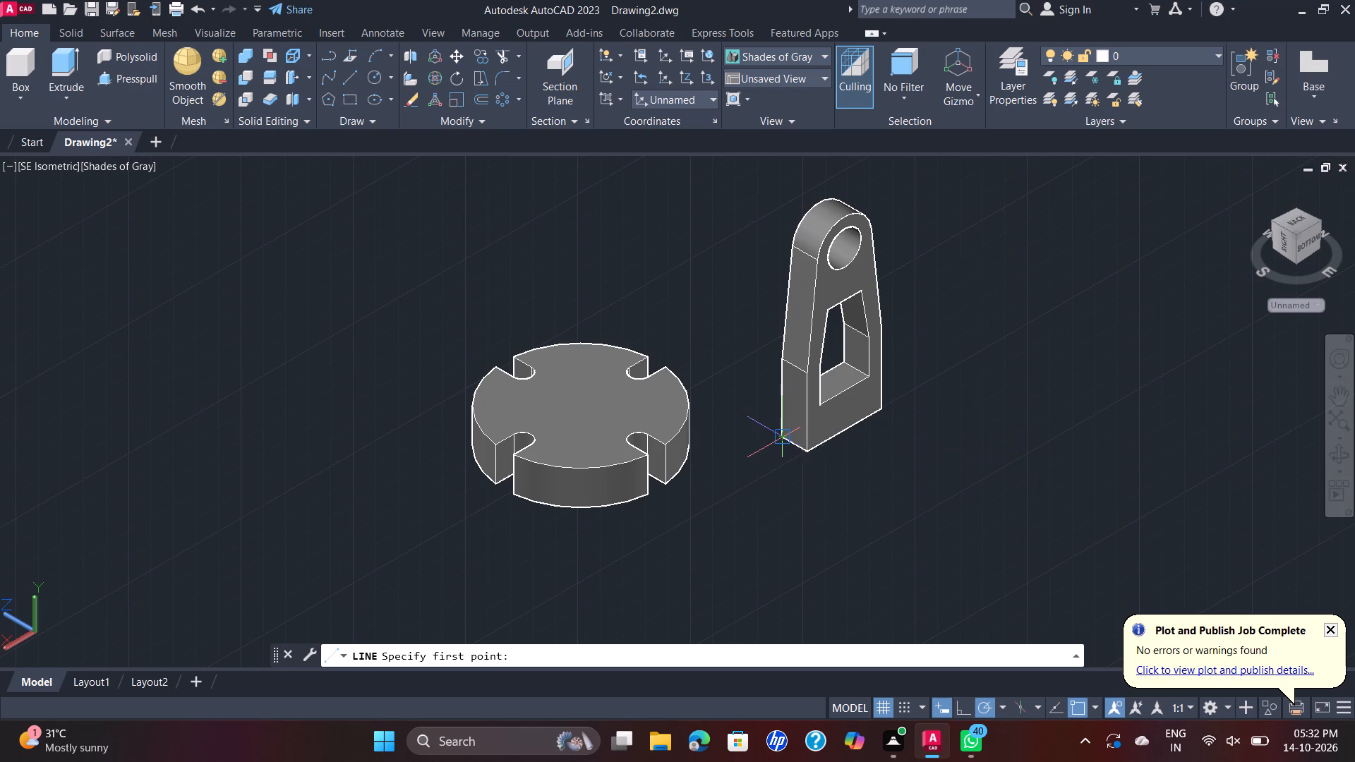
pyautogui.click(782, 433)
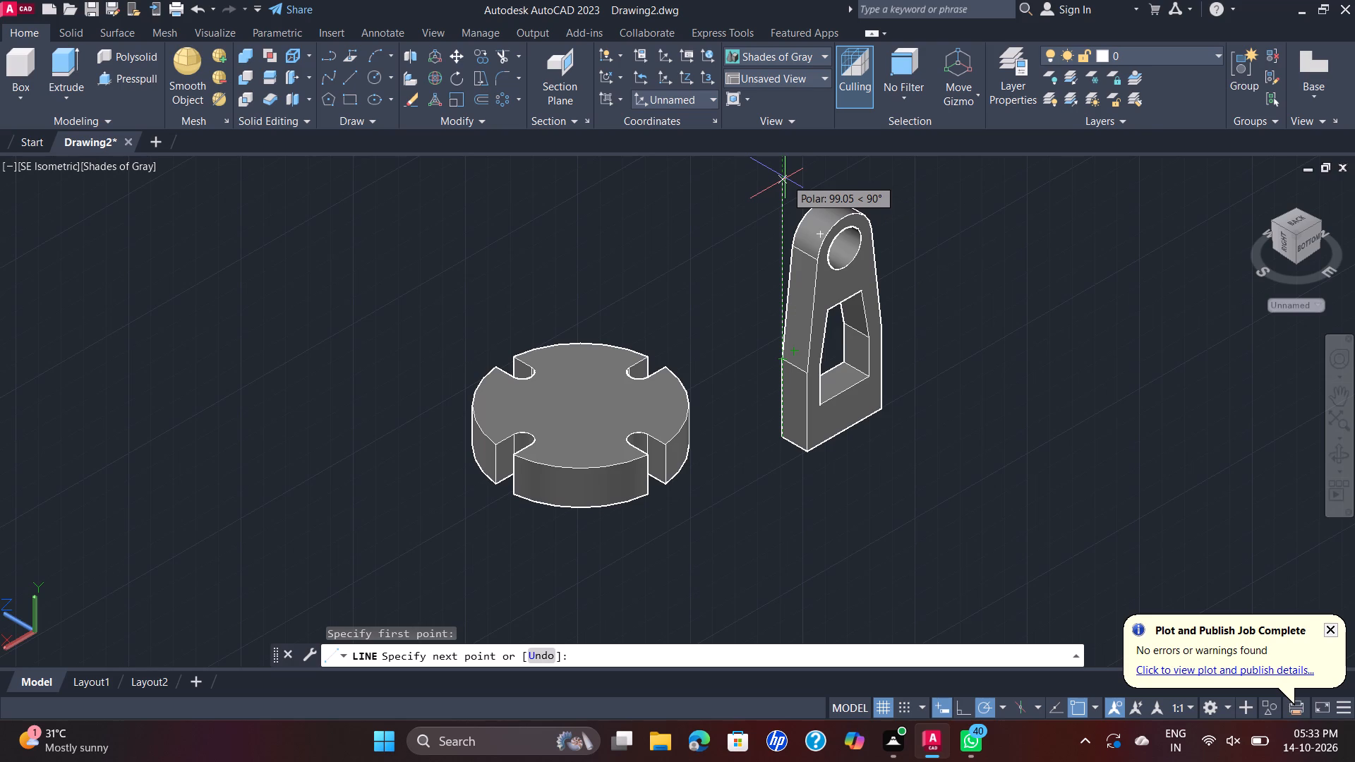
pyautogui.write('10')
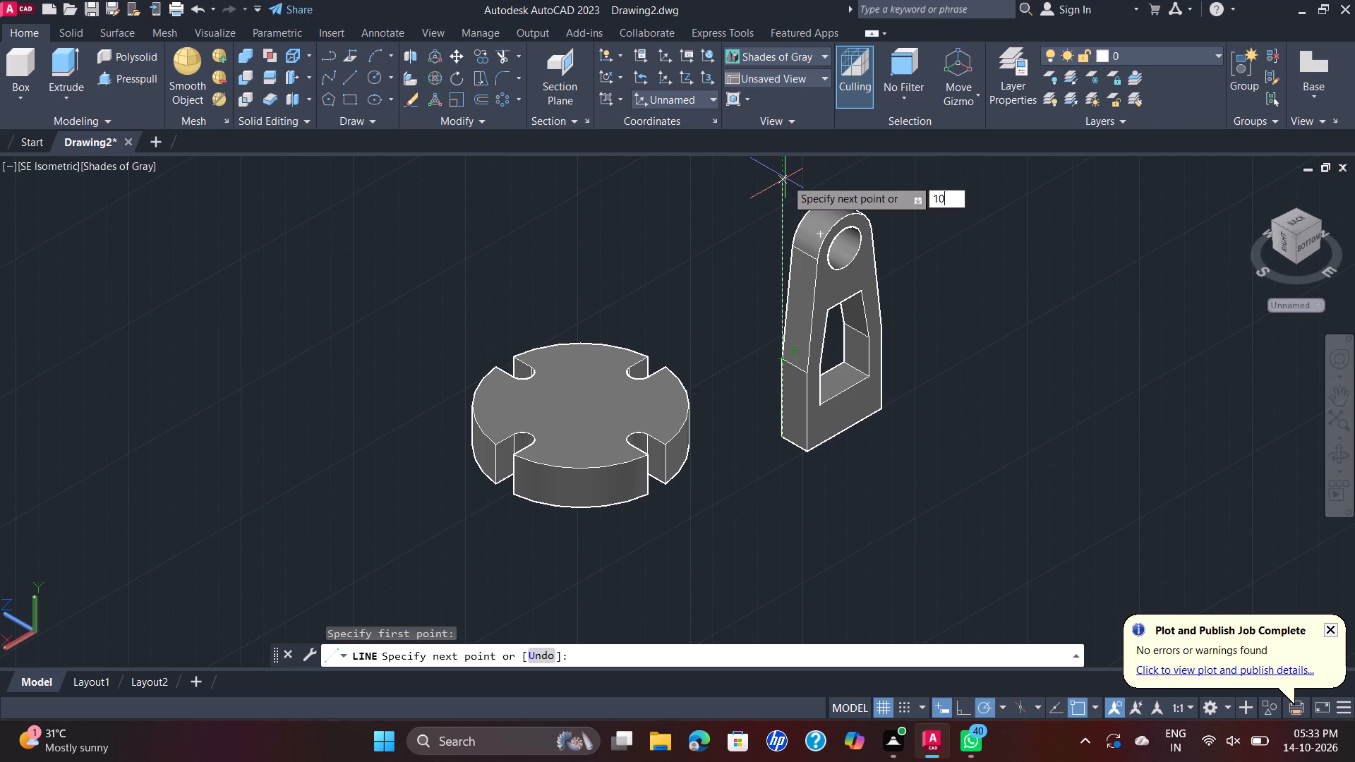
pyautogui.press('Return')
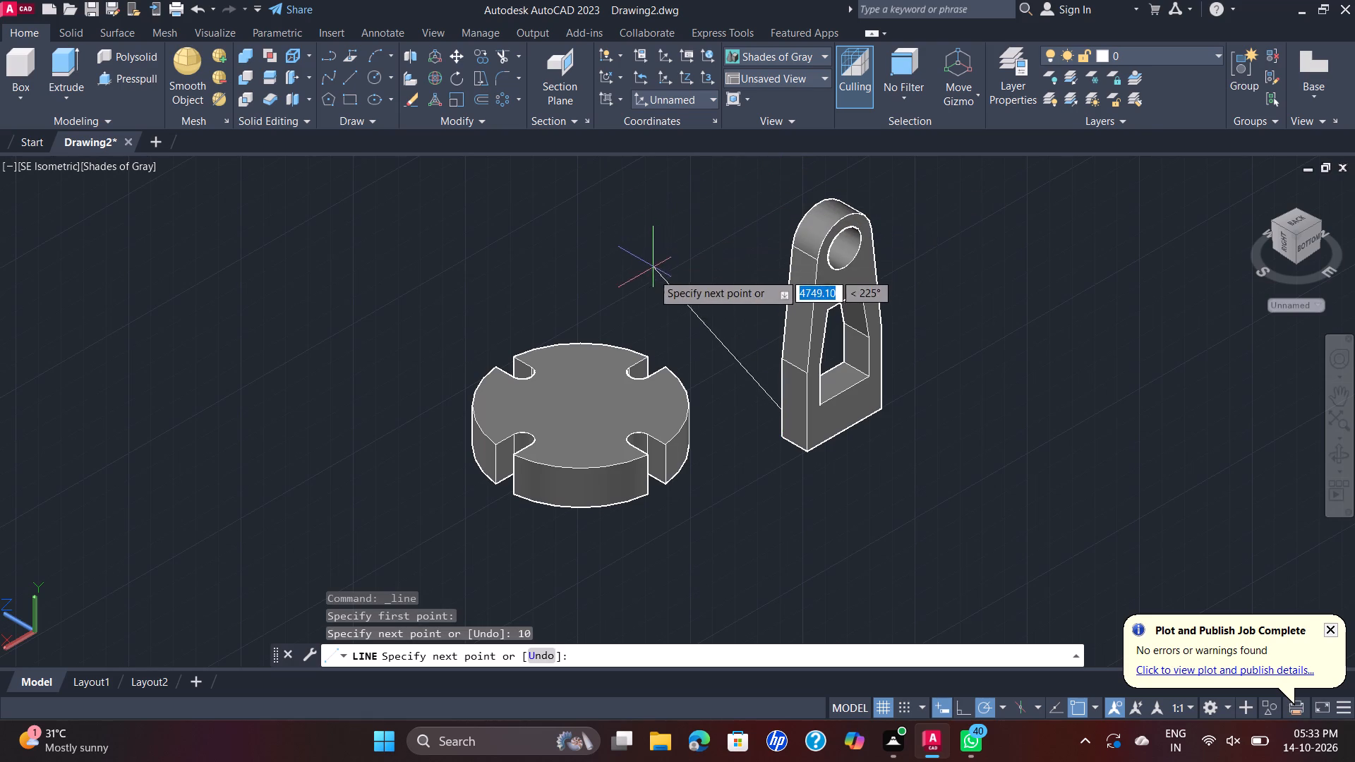
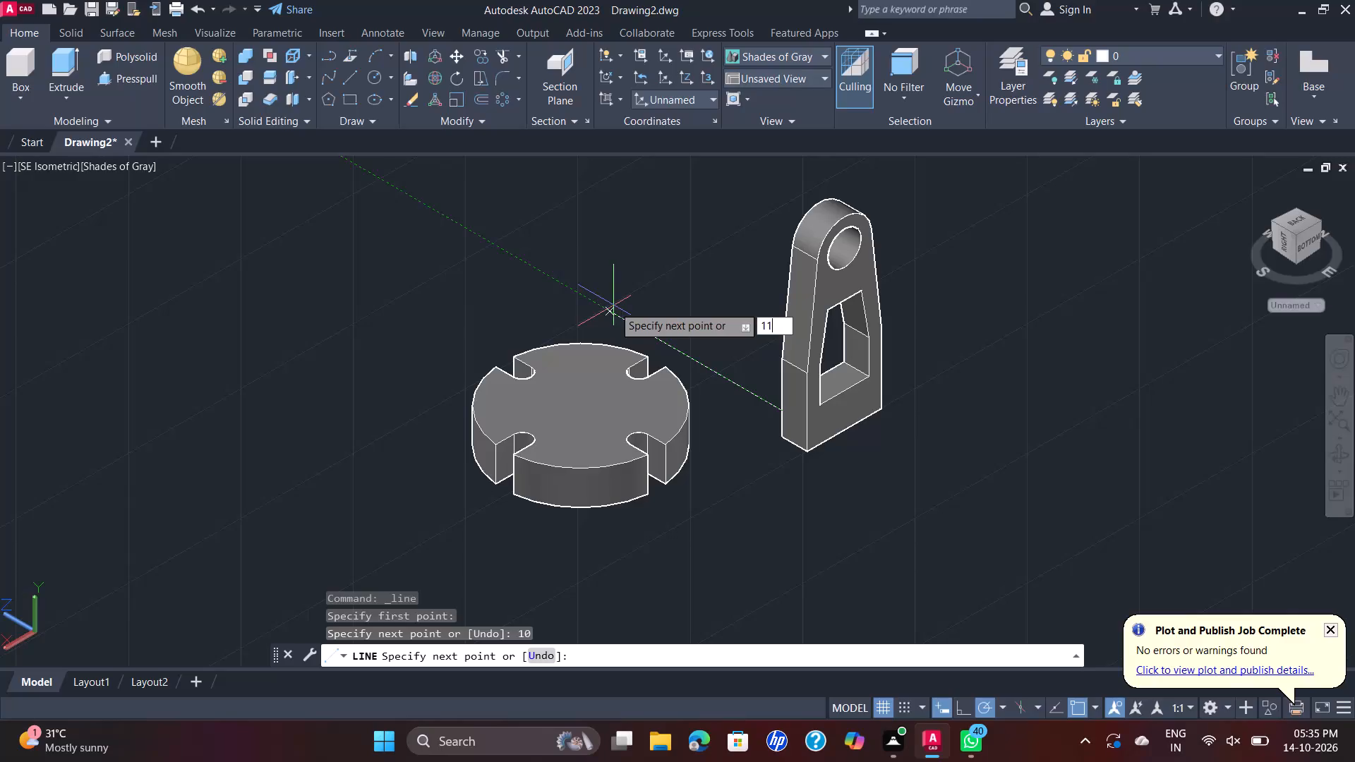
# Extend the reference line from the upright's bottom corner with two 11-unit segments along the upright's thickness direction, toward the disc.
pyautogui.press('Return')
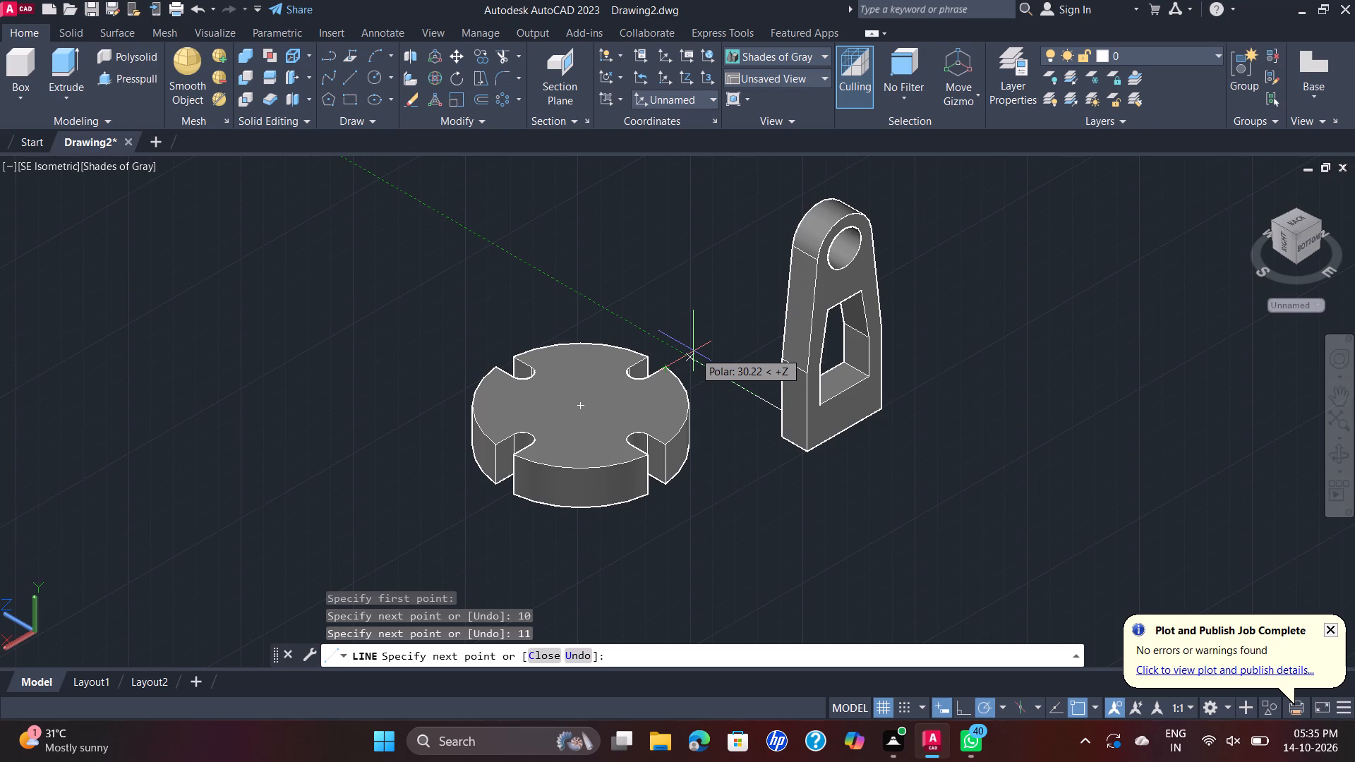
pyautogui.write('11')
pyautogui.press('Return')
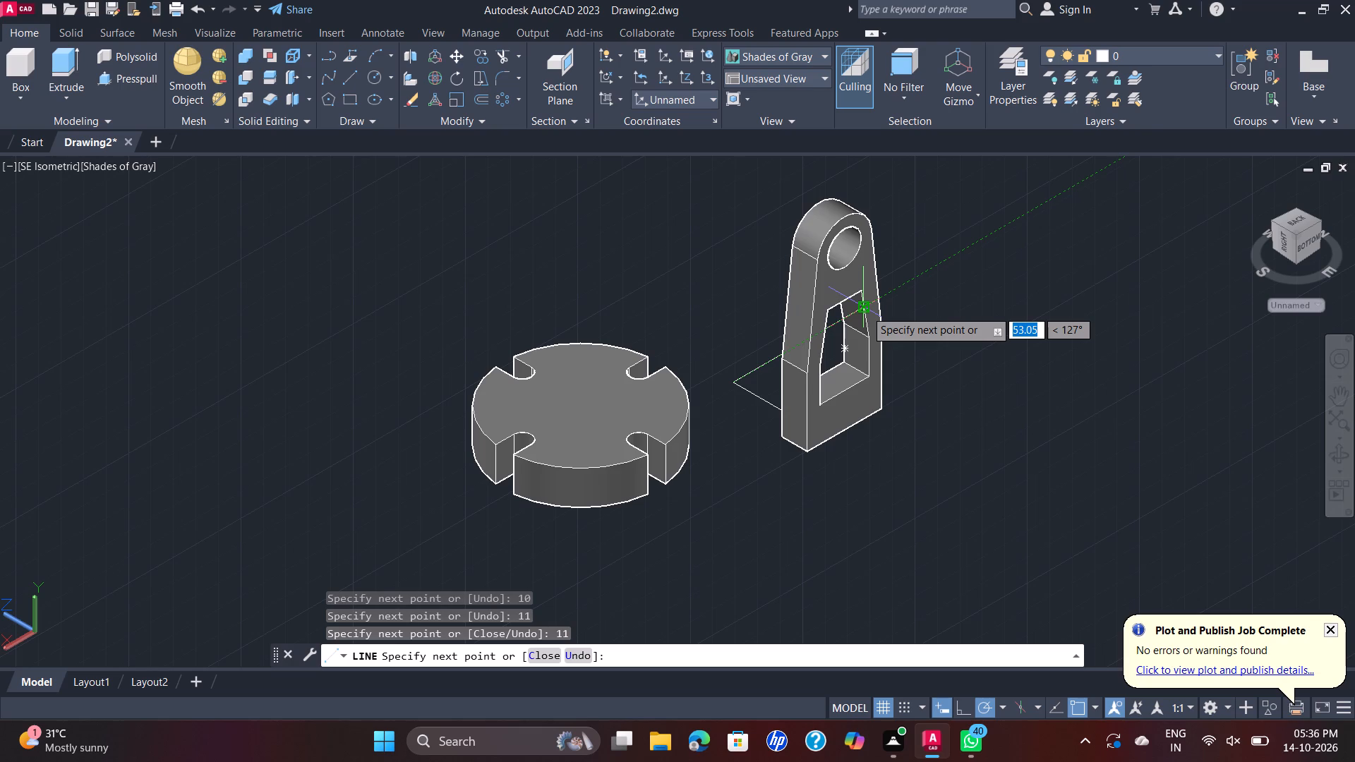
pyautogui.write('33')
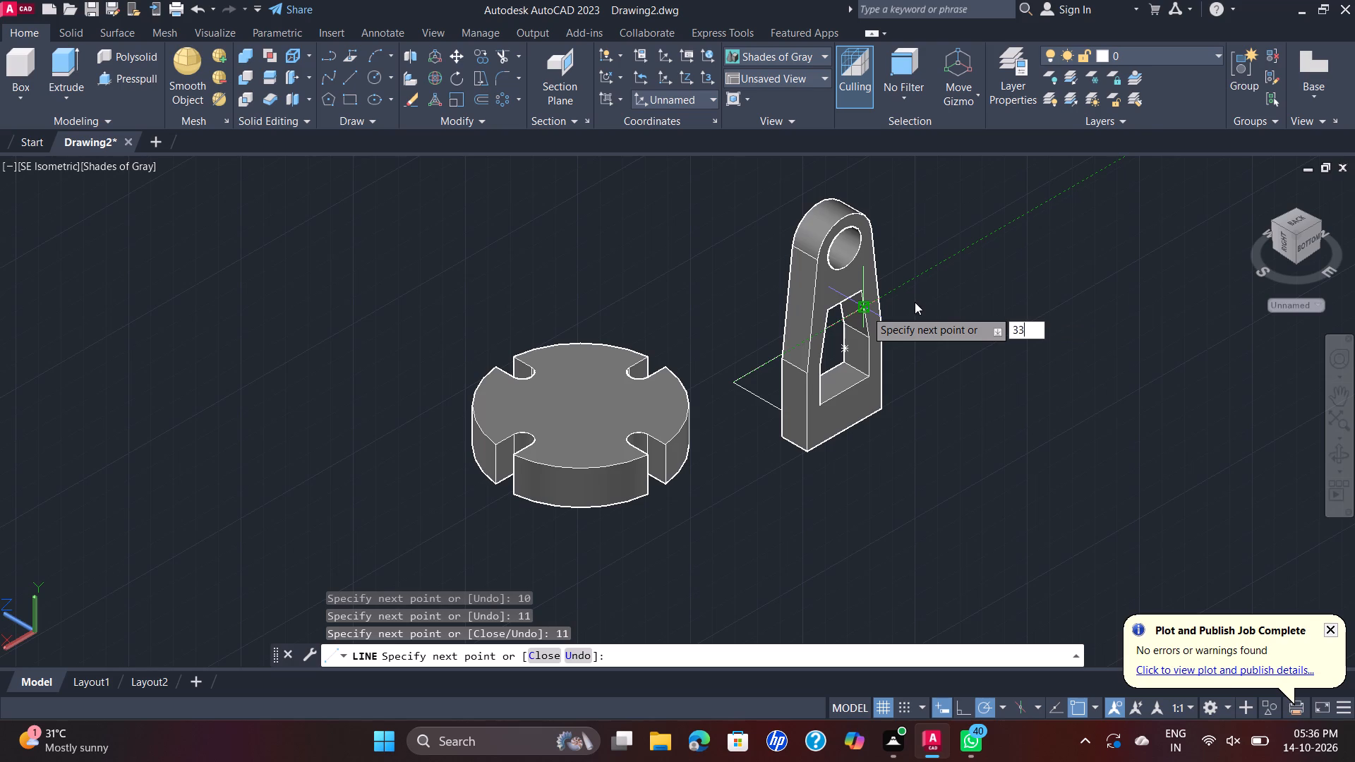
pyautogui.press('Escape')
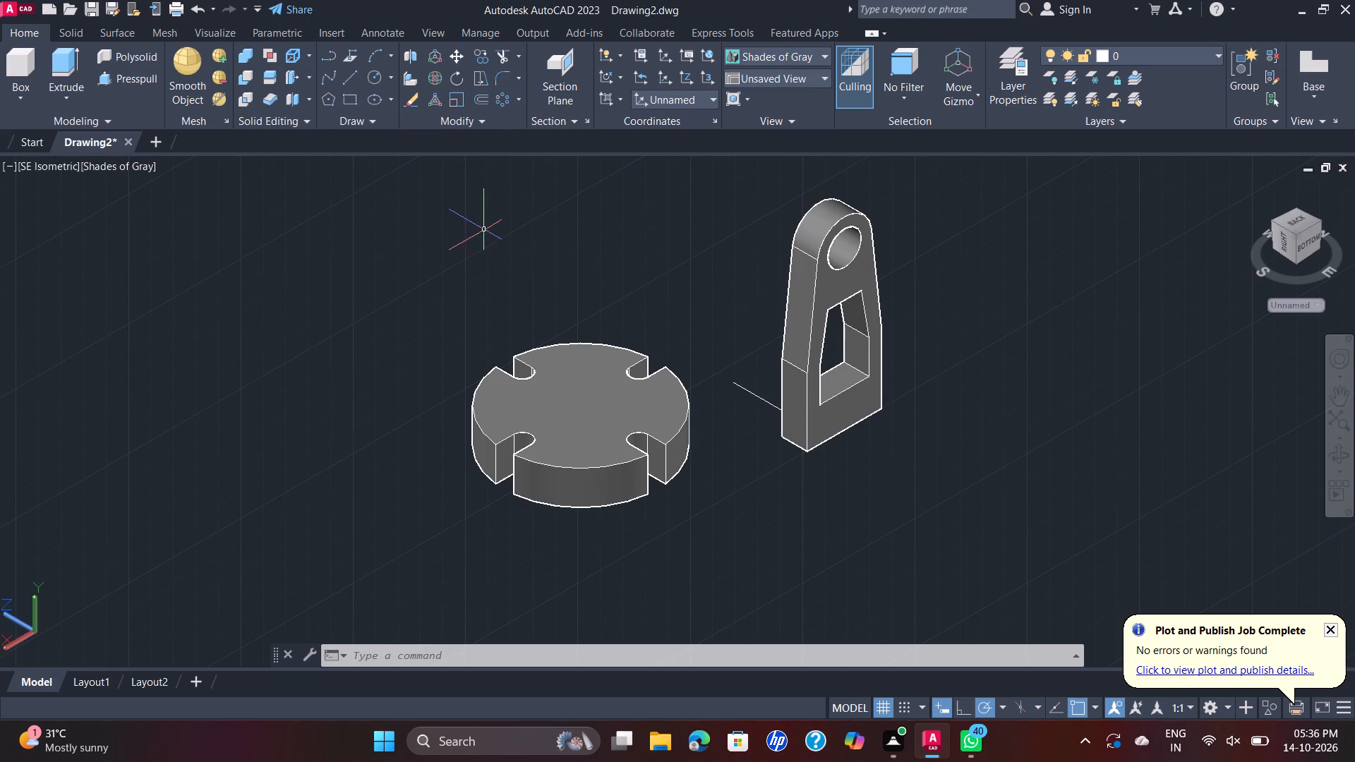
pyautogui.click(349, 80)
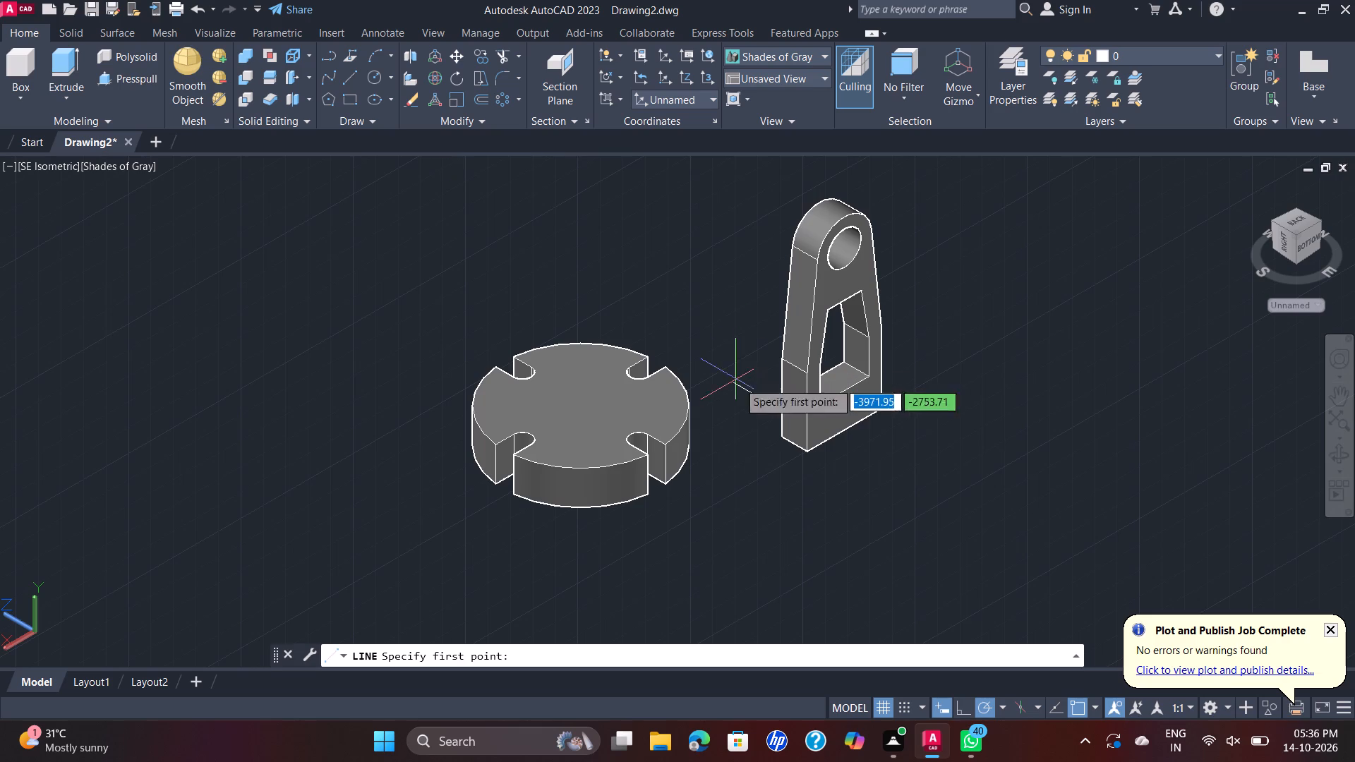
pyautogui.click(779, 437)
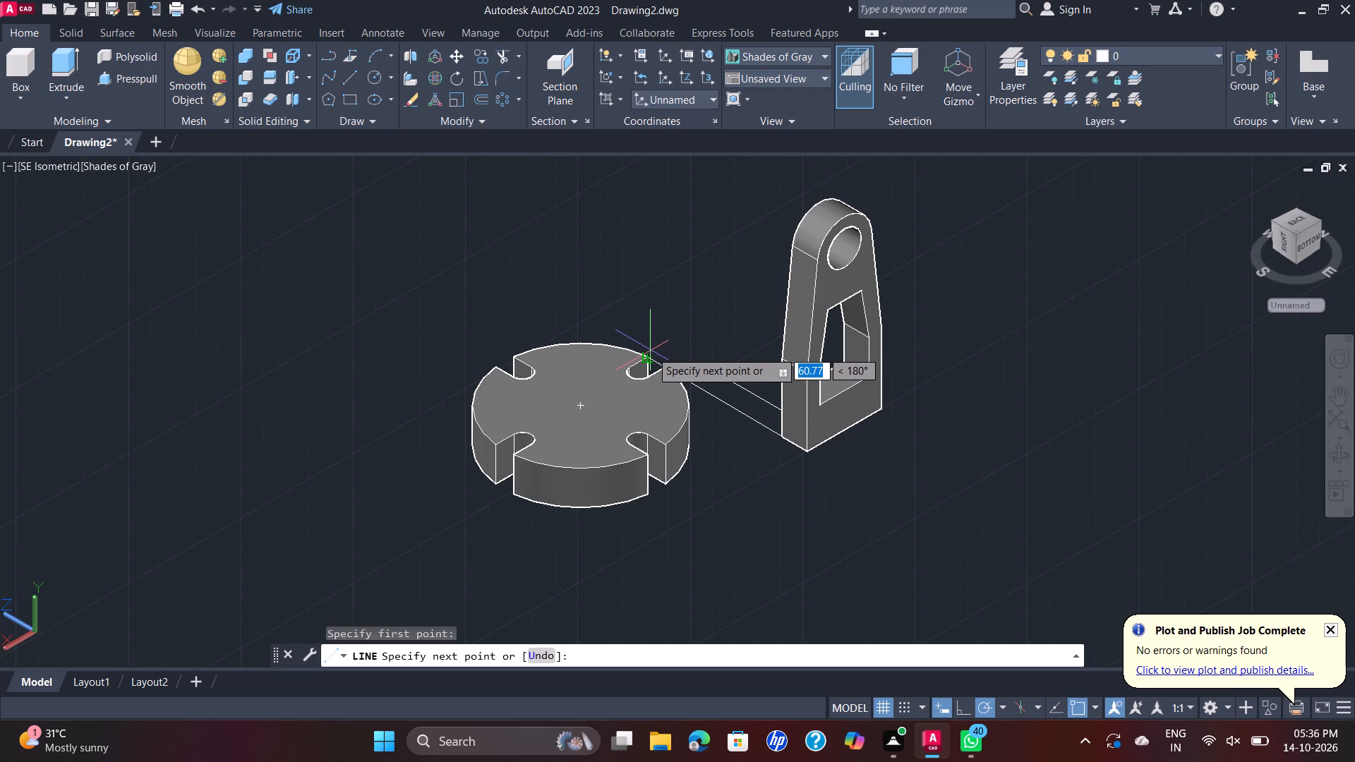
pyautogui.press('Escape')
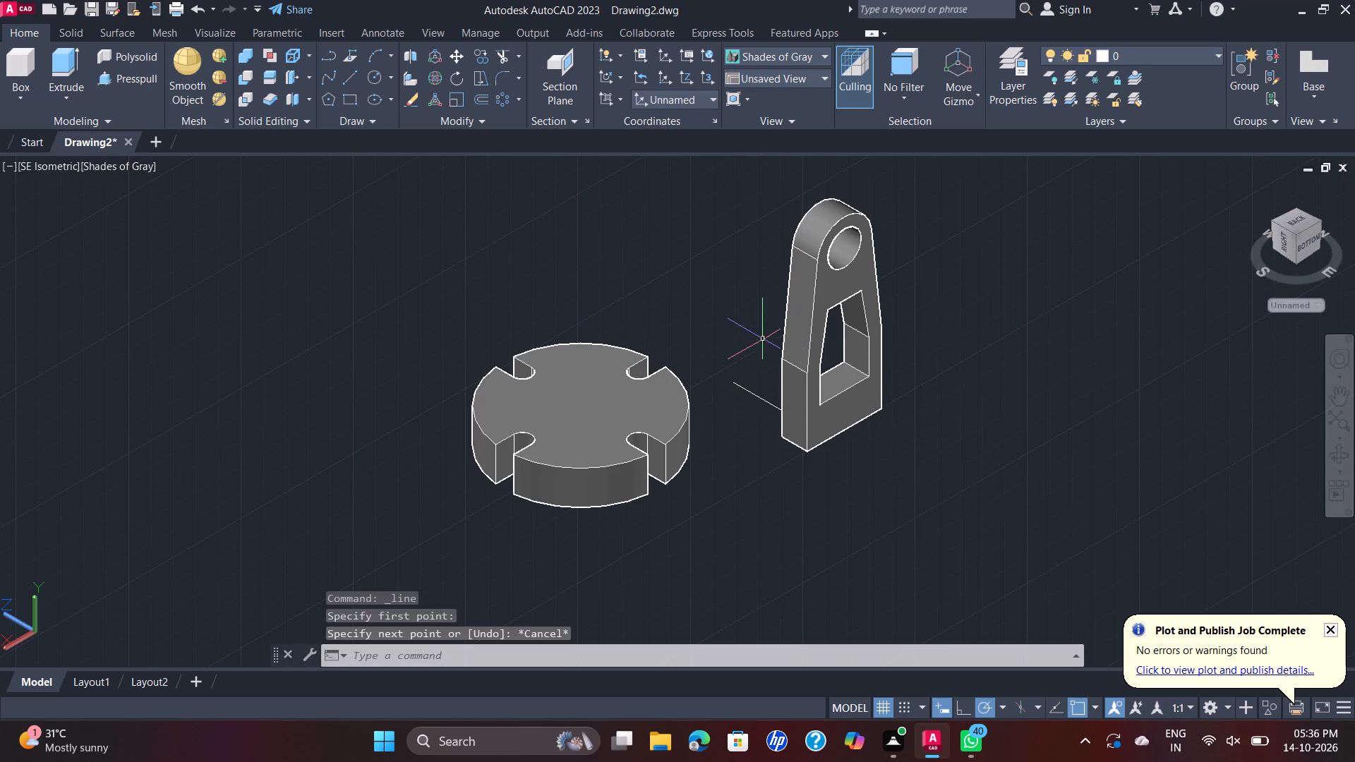
# Move the tapered upright solid and its two 11-unit reference lines off the flat outline, farther away from the disc.
pyautogui.click(810, 348)
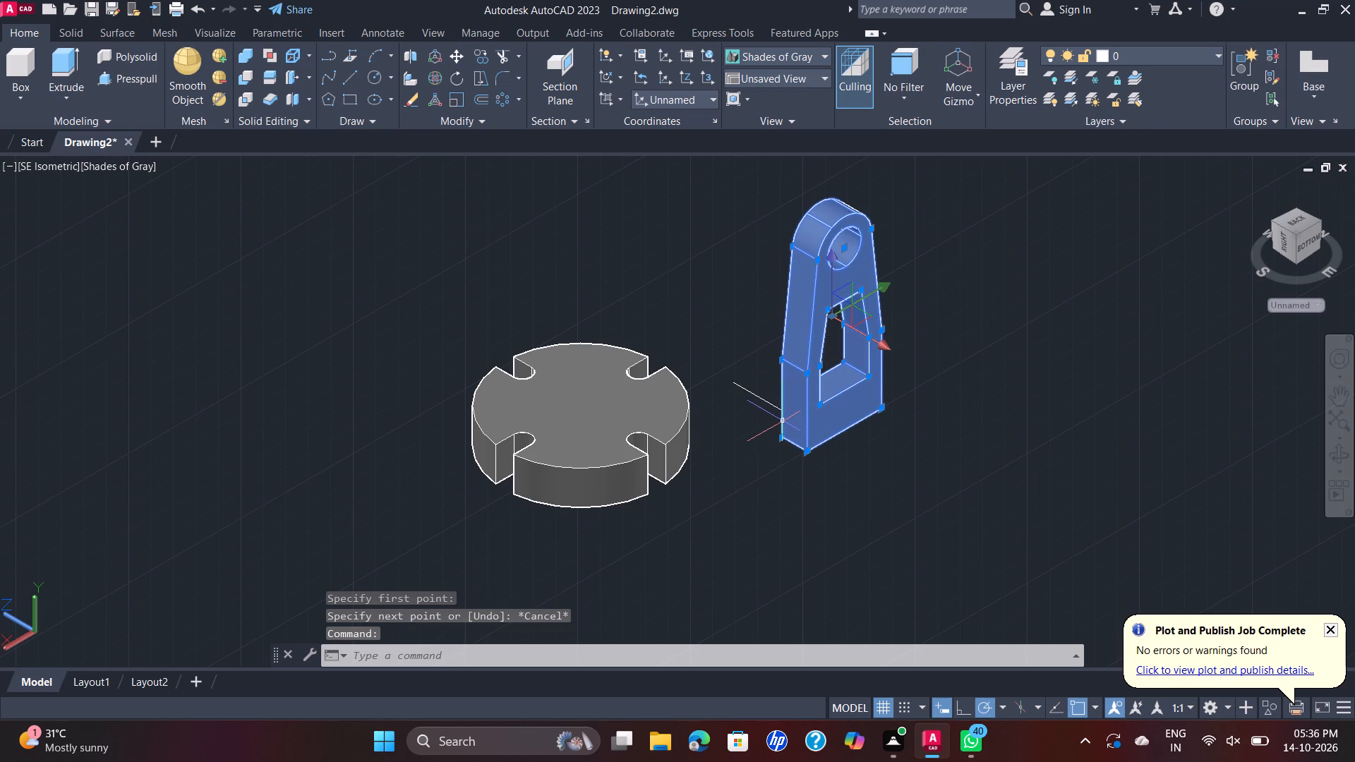
pyautogui.click(781, 419)
pyautogui.click(767, 404)
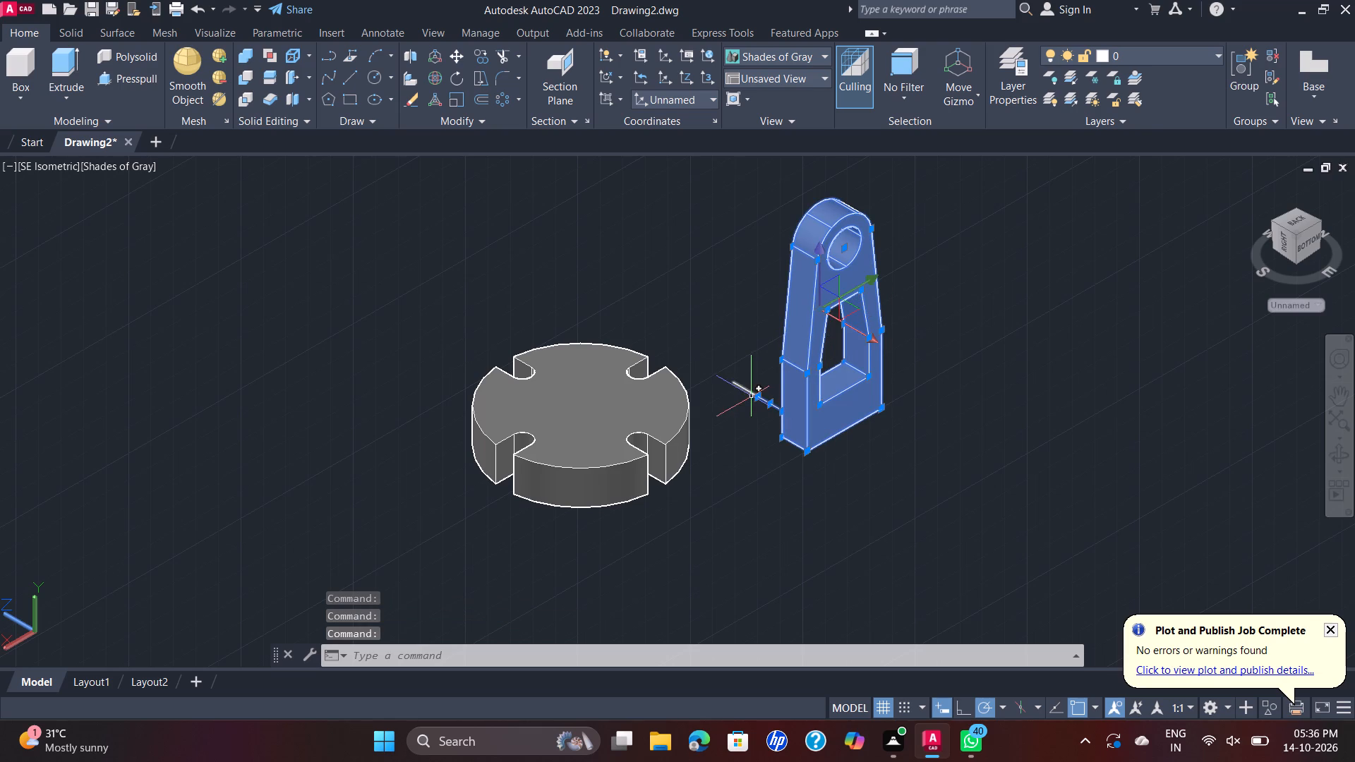
pyautogui.click(752, 397)
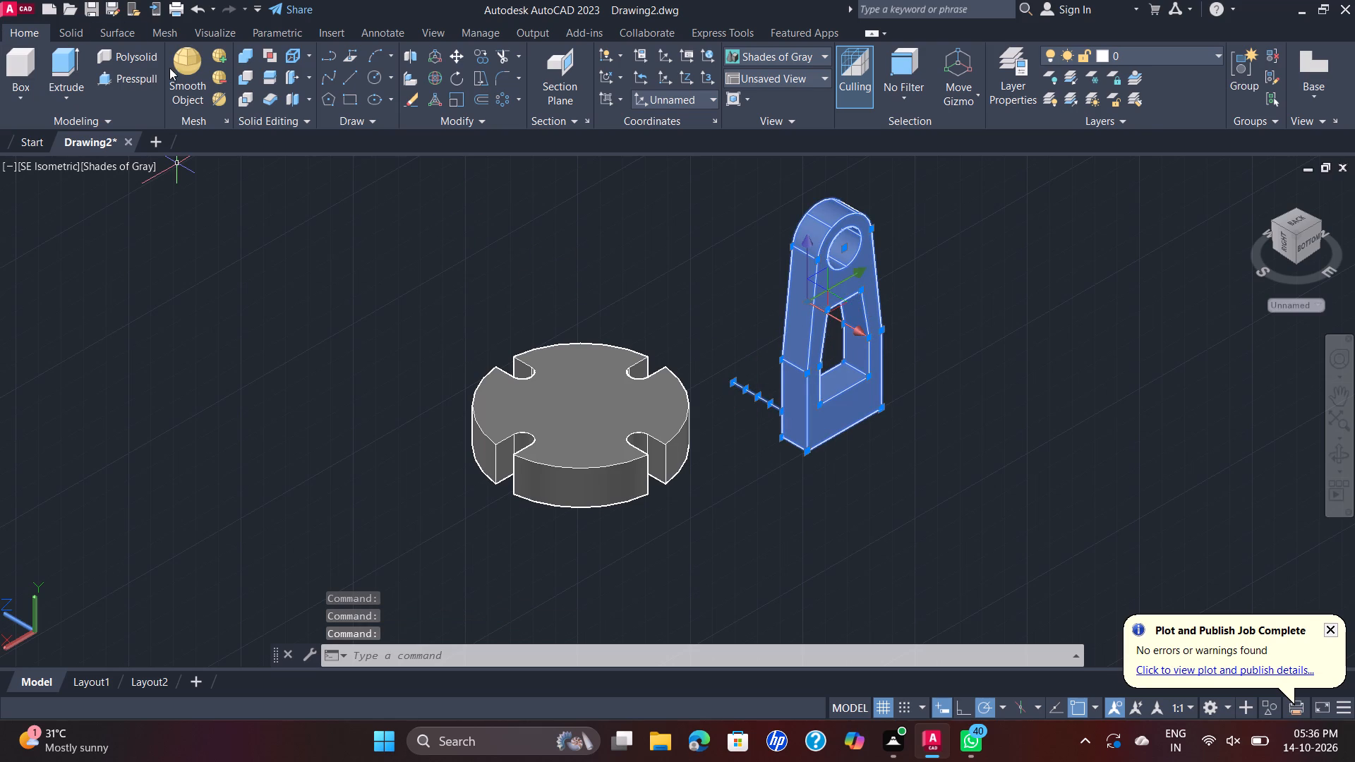
pyautogui.click(456, 57)
pyautogui.click(871, 280)
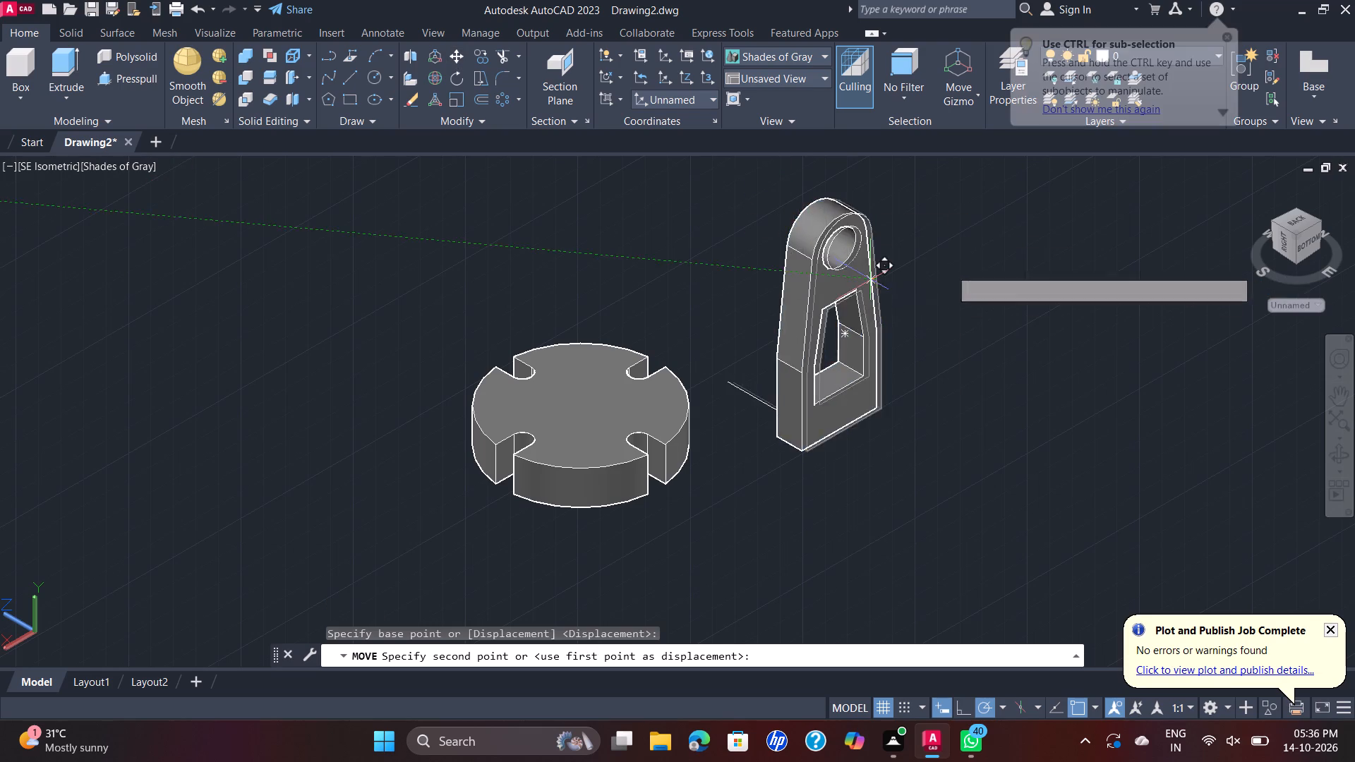
pyautogui.click(1037, 266)
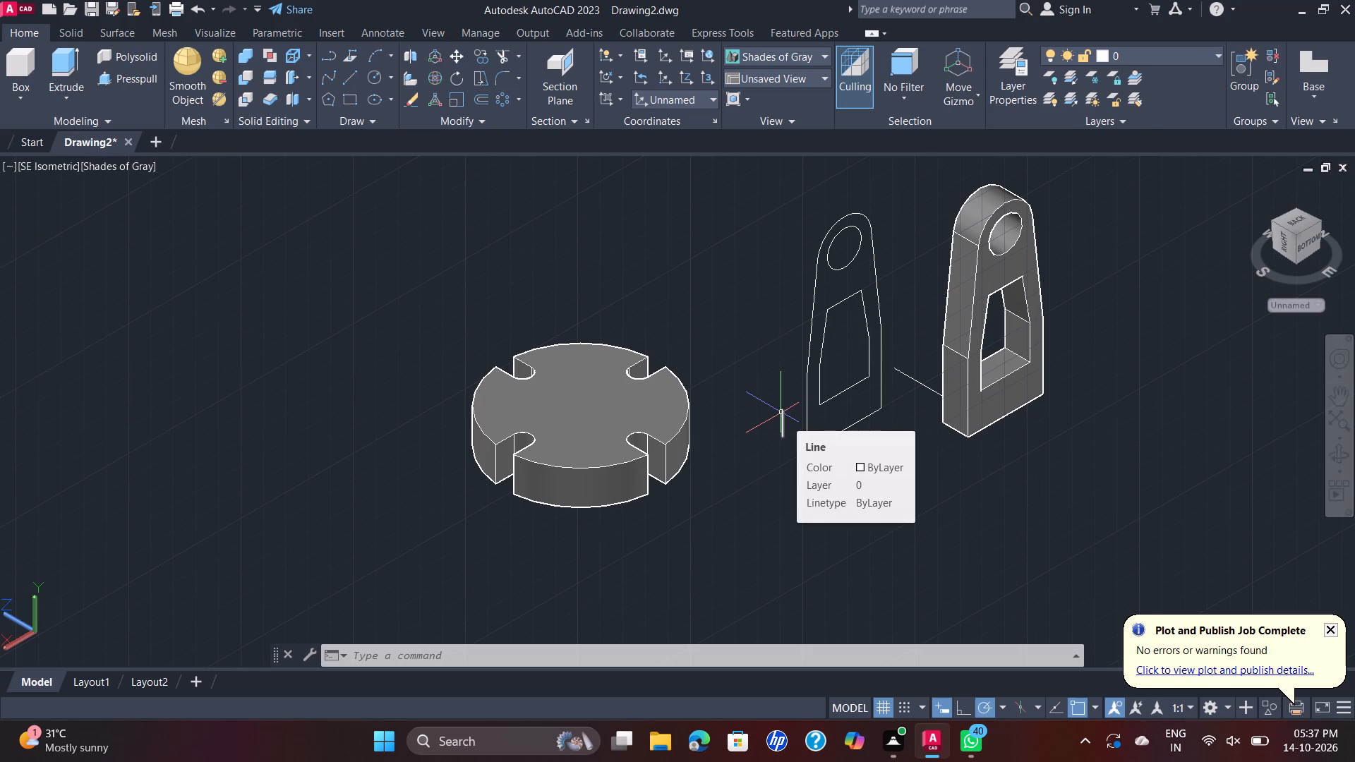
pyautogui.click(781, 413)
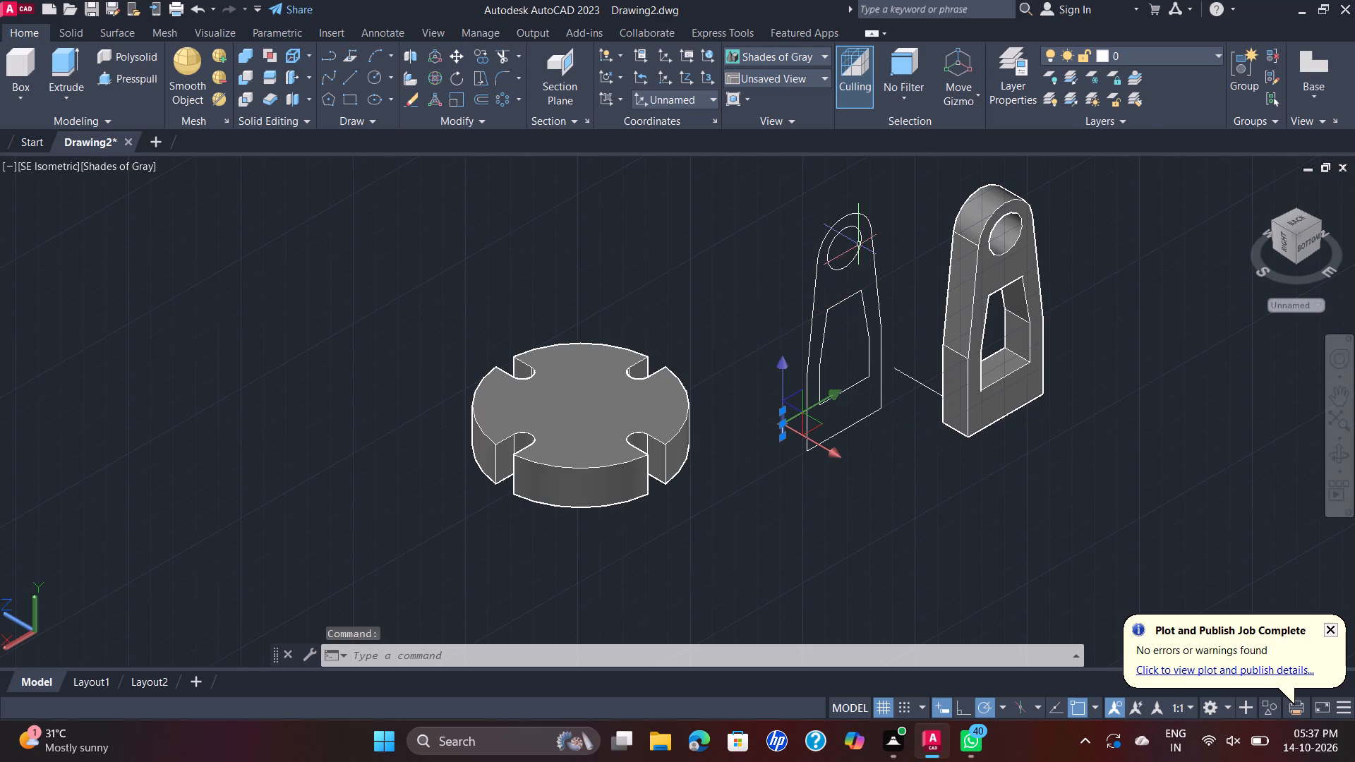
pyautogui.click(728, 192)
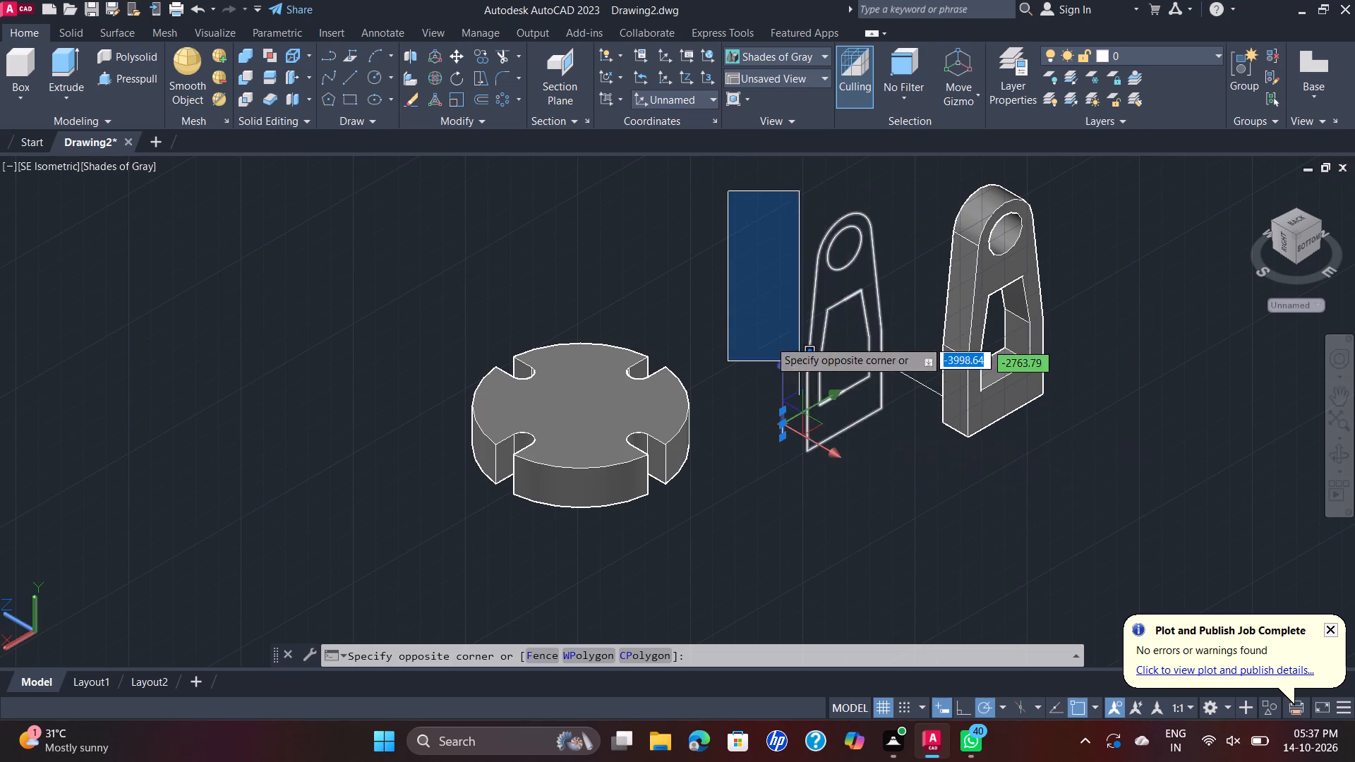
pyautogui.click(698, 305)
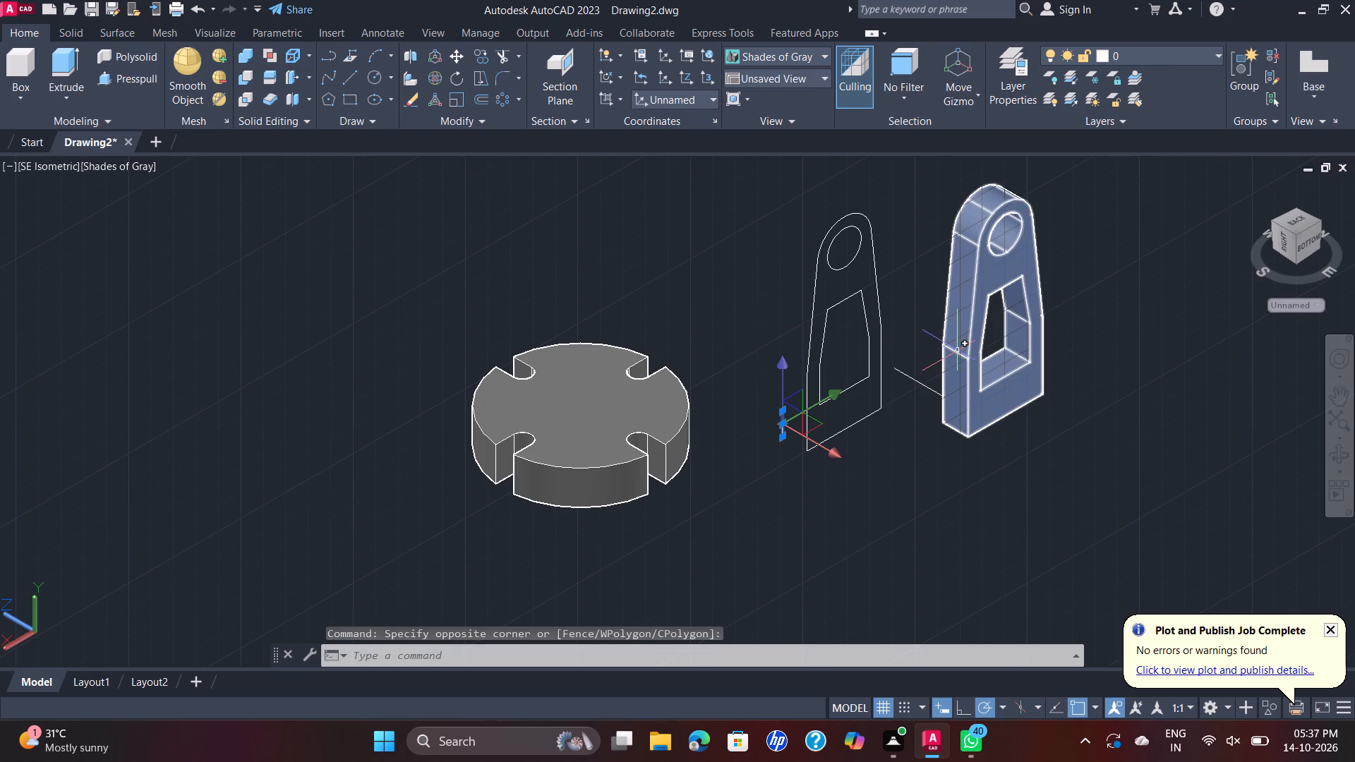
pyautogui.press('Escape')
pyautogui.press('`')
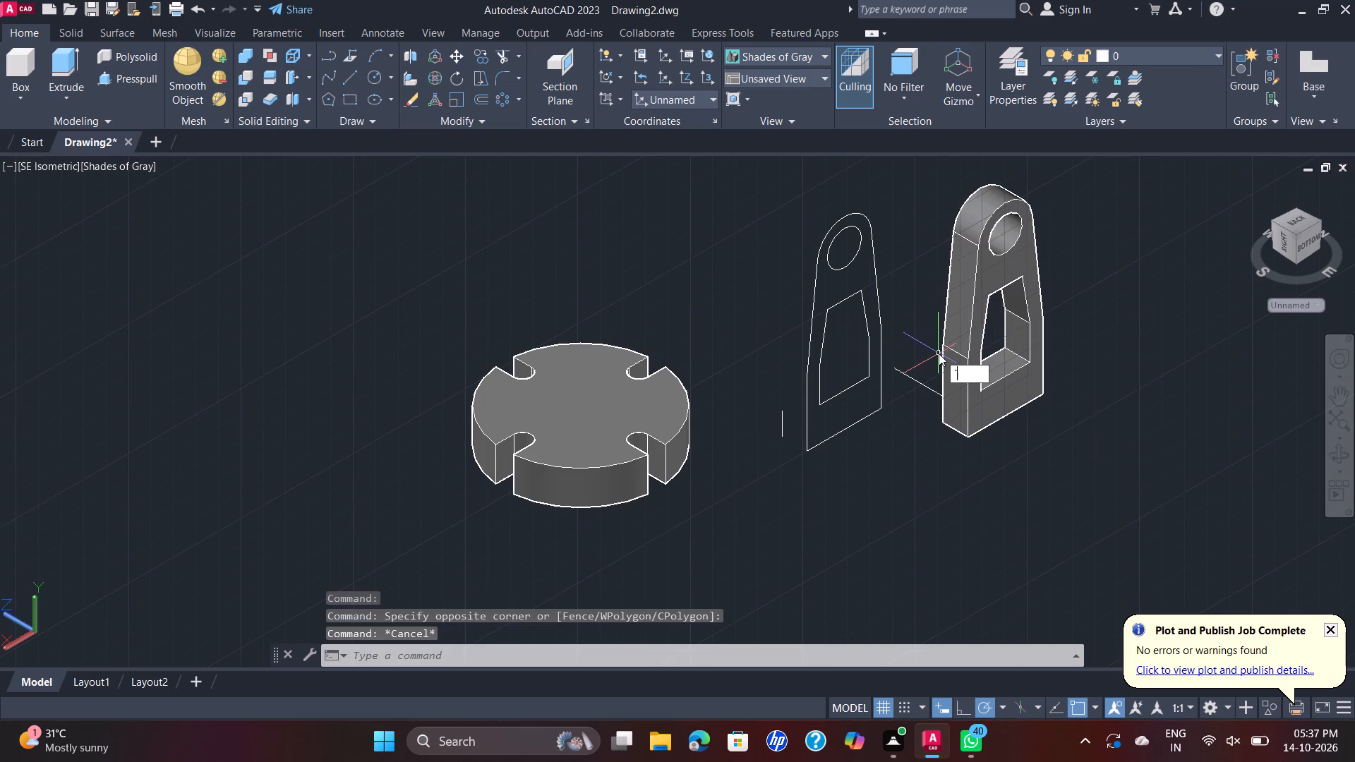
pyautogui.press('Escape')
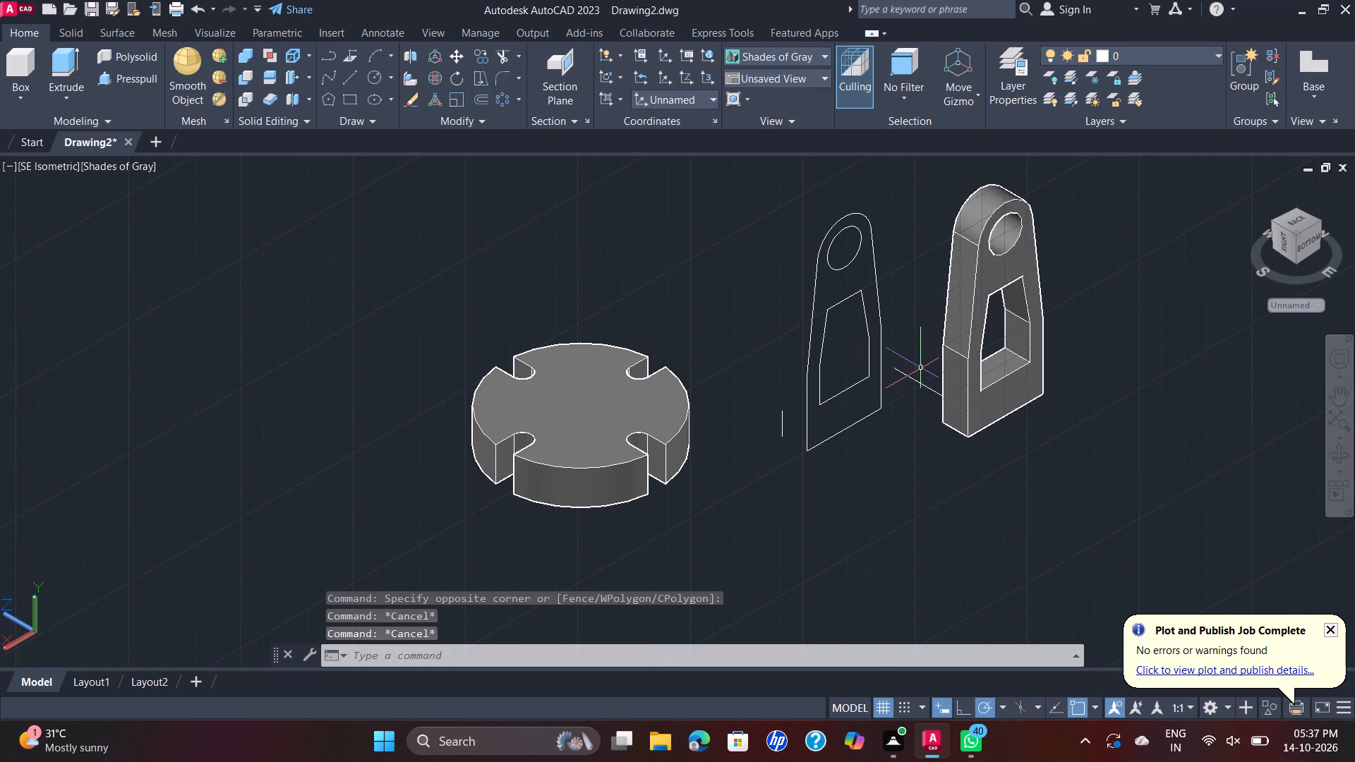
# Move the tapered upright solid alone farther from its flat outline, clear of the reference lines.
pyautogui.click(944, 391)
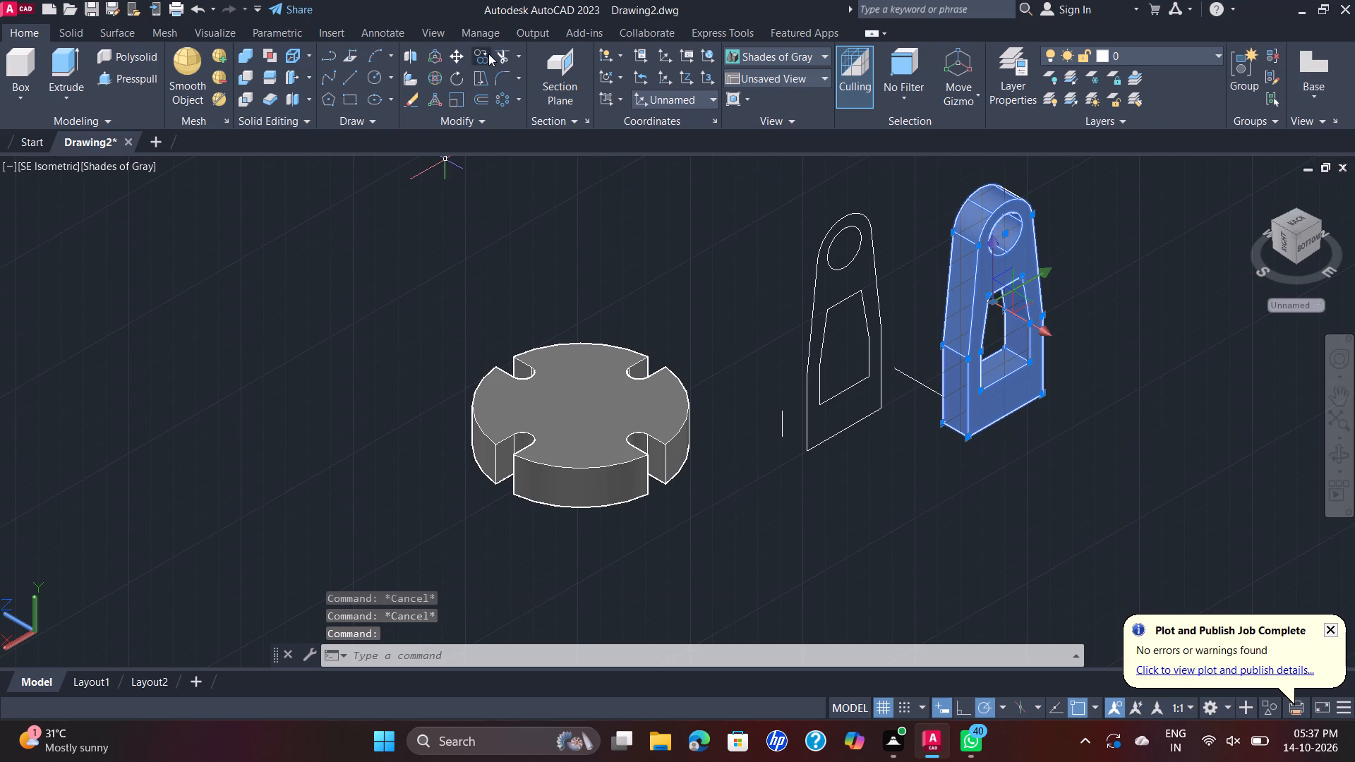
pyautogui.click(462, 54)
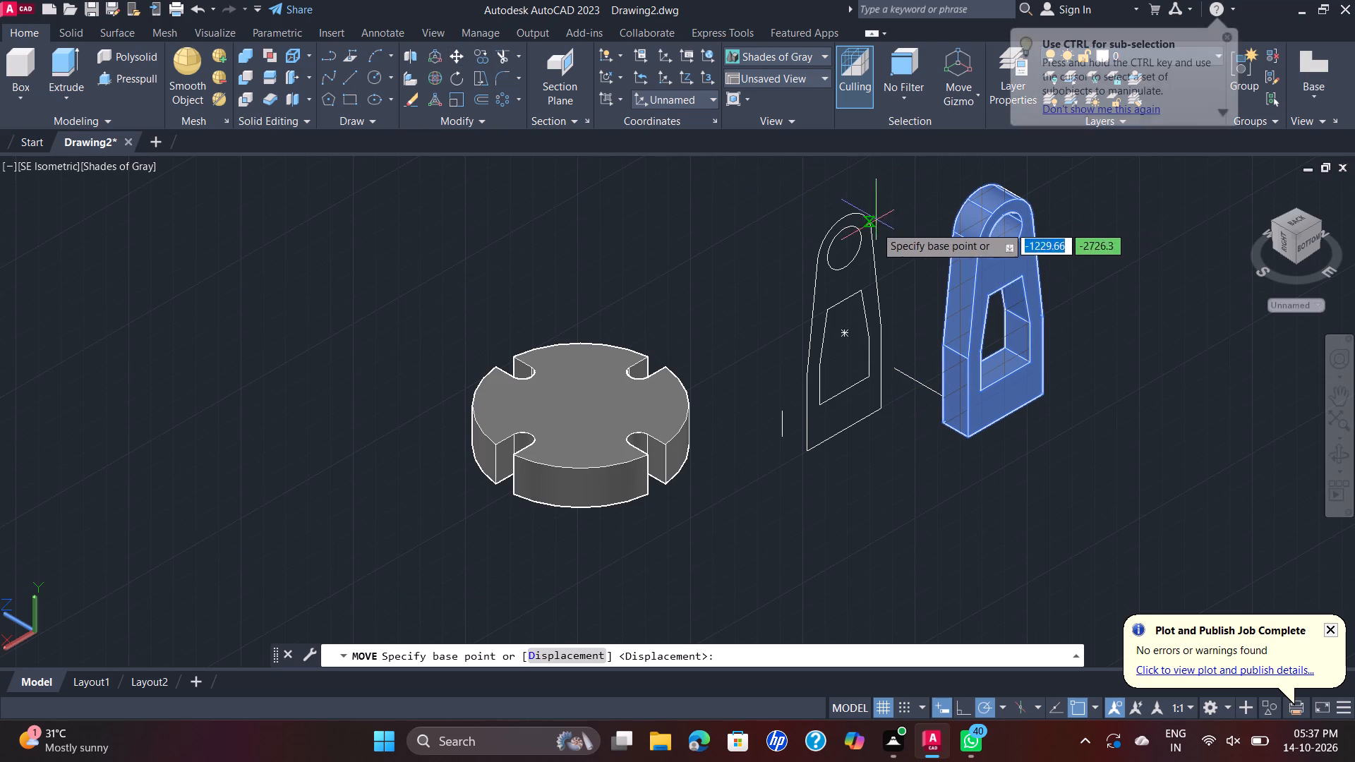
pyautogui.click(1017, 277)
pyautogui.click(1138, 272)
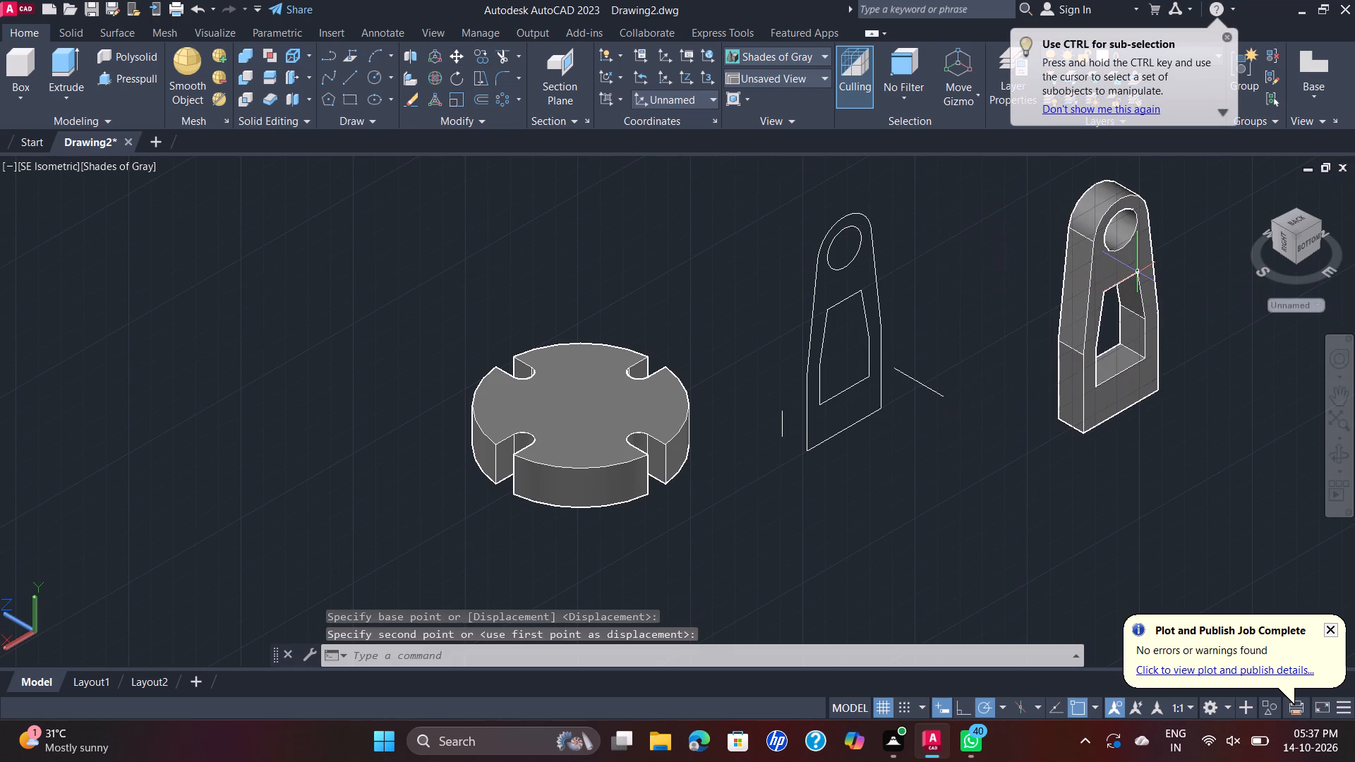
# Delete the three leftover reference lines: the short vertical one and the two 11-unit segments.
pyautogui.click(784, 424)
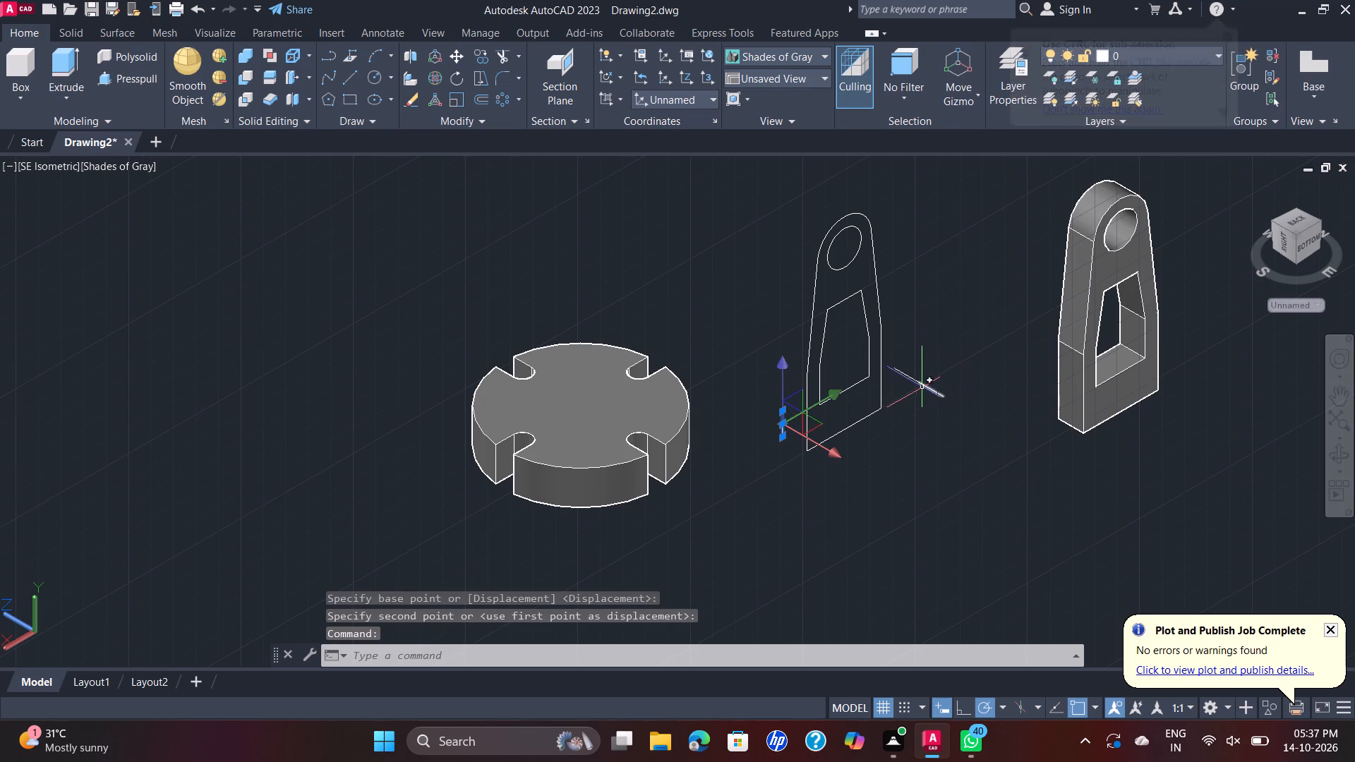
pyautogui.click(905, 373)
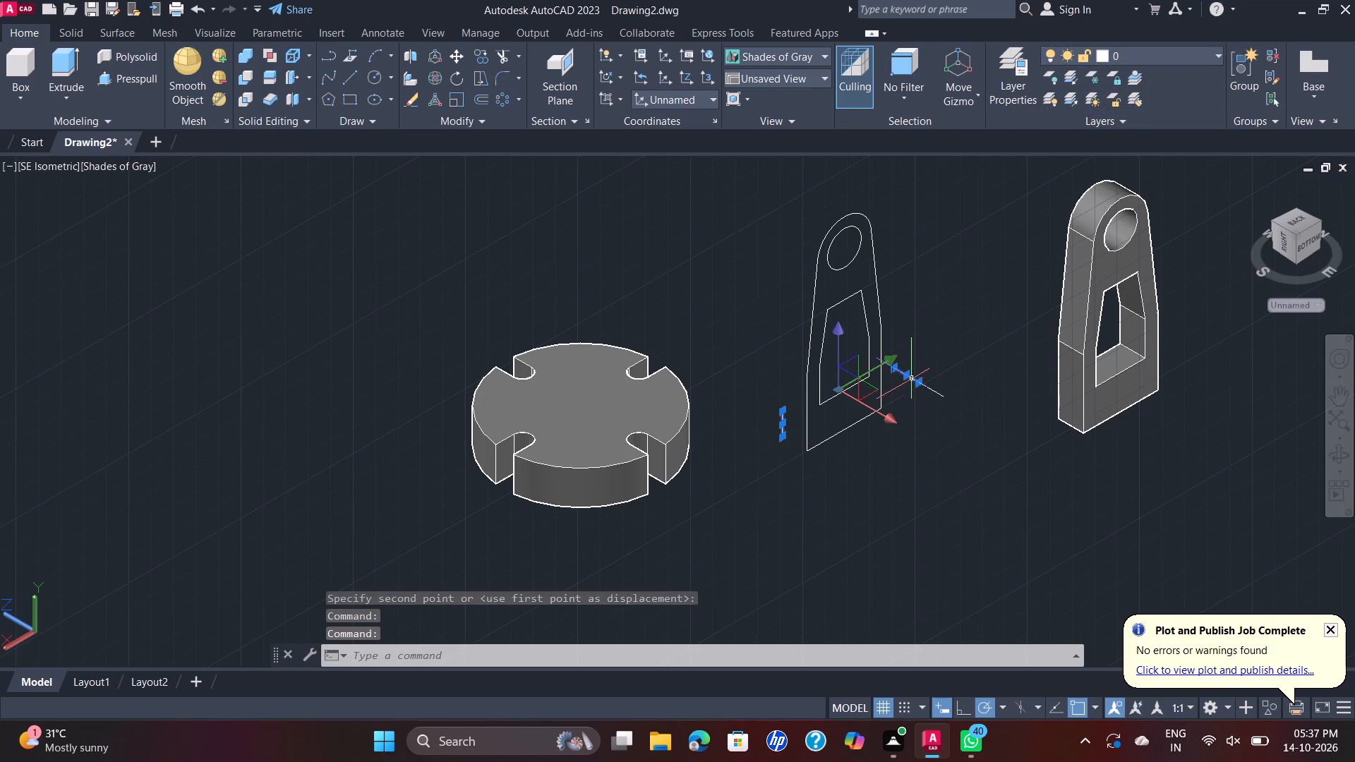
pyautogui.click(939, 394)
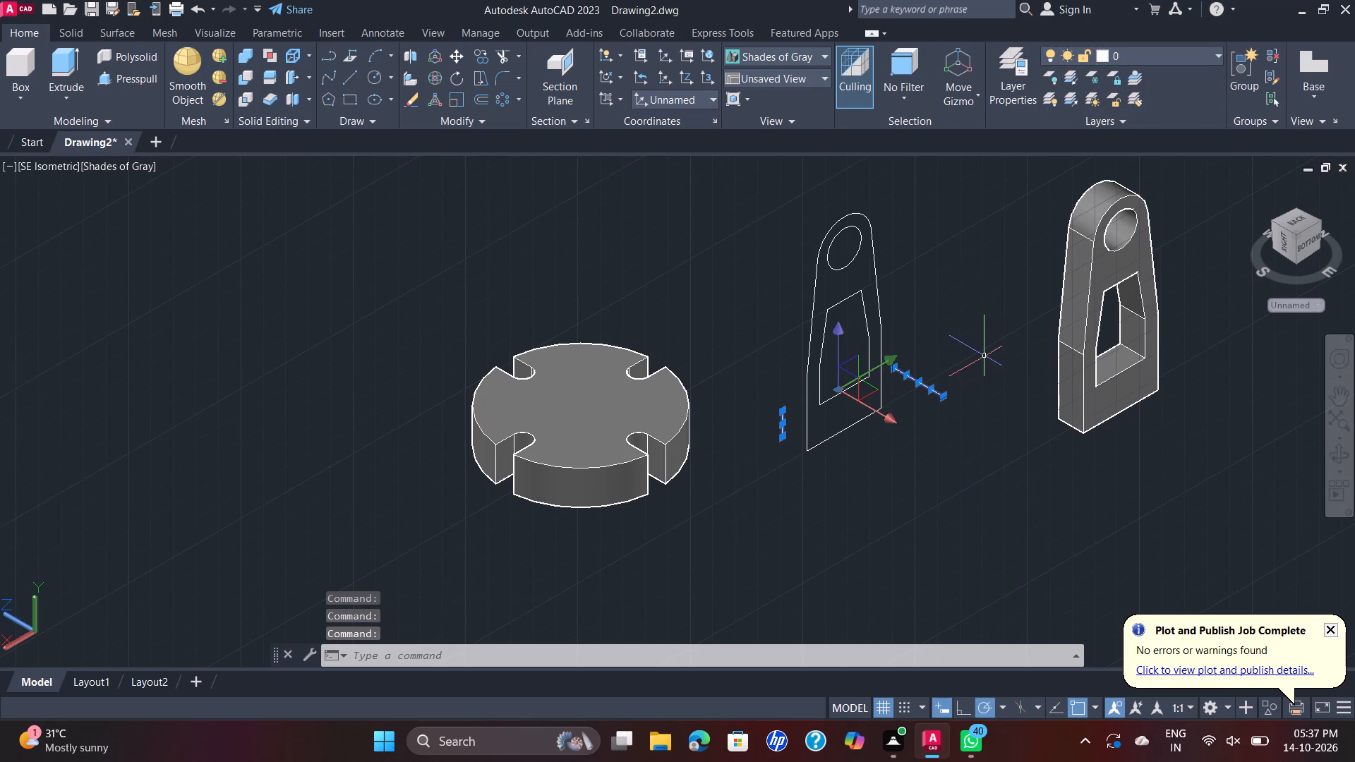
pyautogui.press('Delete')
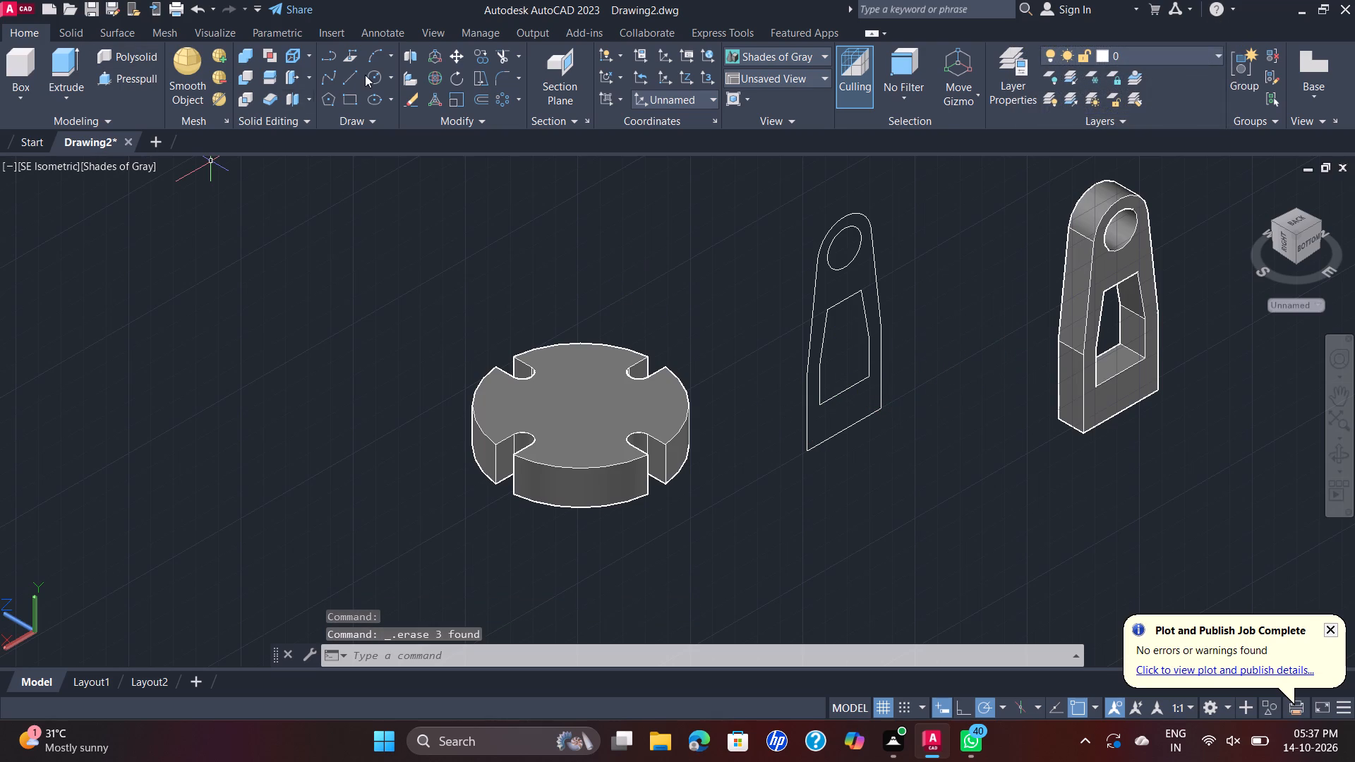
# Draw a line 33 units from the flat outline's bottom corner nearest the disc, perpendicular to the outline, and 30 units straight up.
pyautogui.click(359, 74)
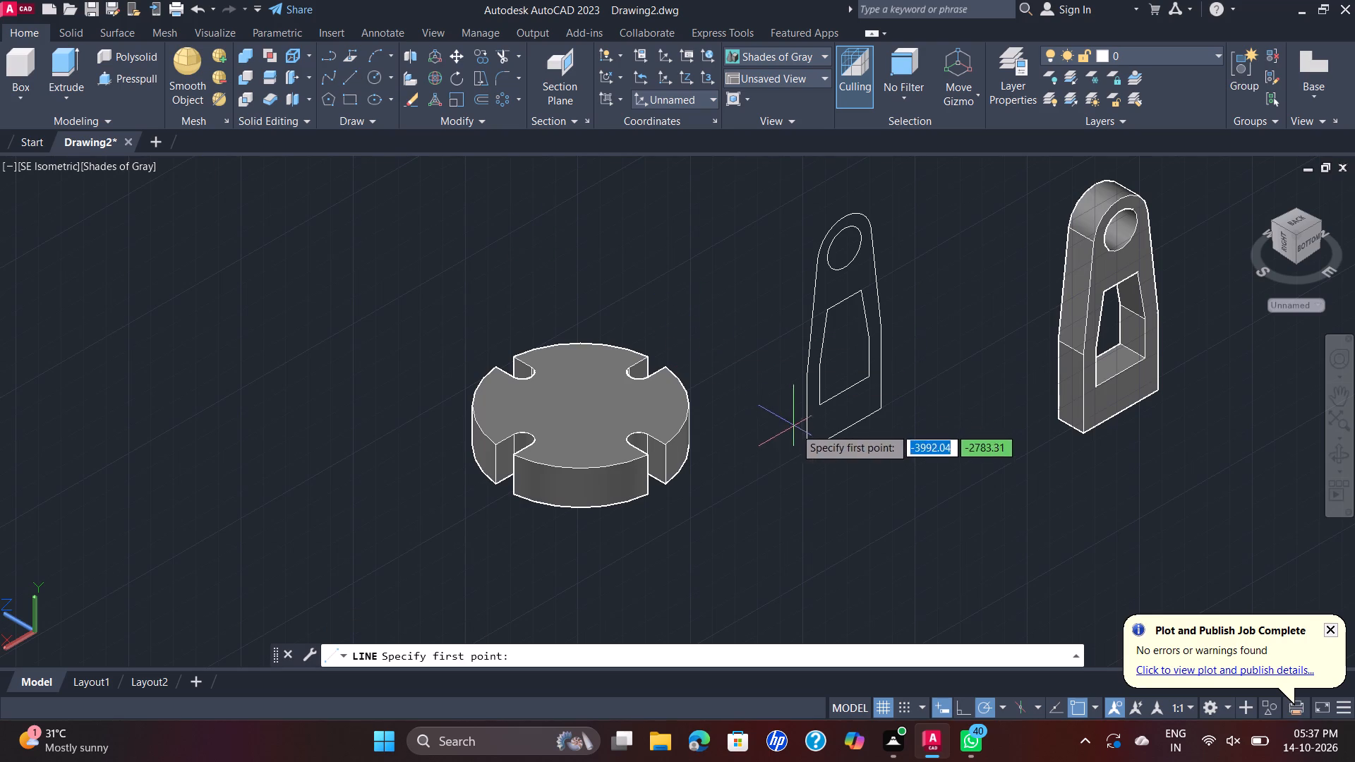
pyautogui.click(807, 449)
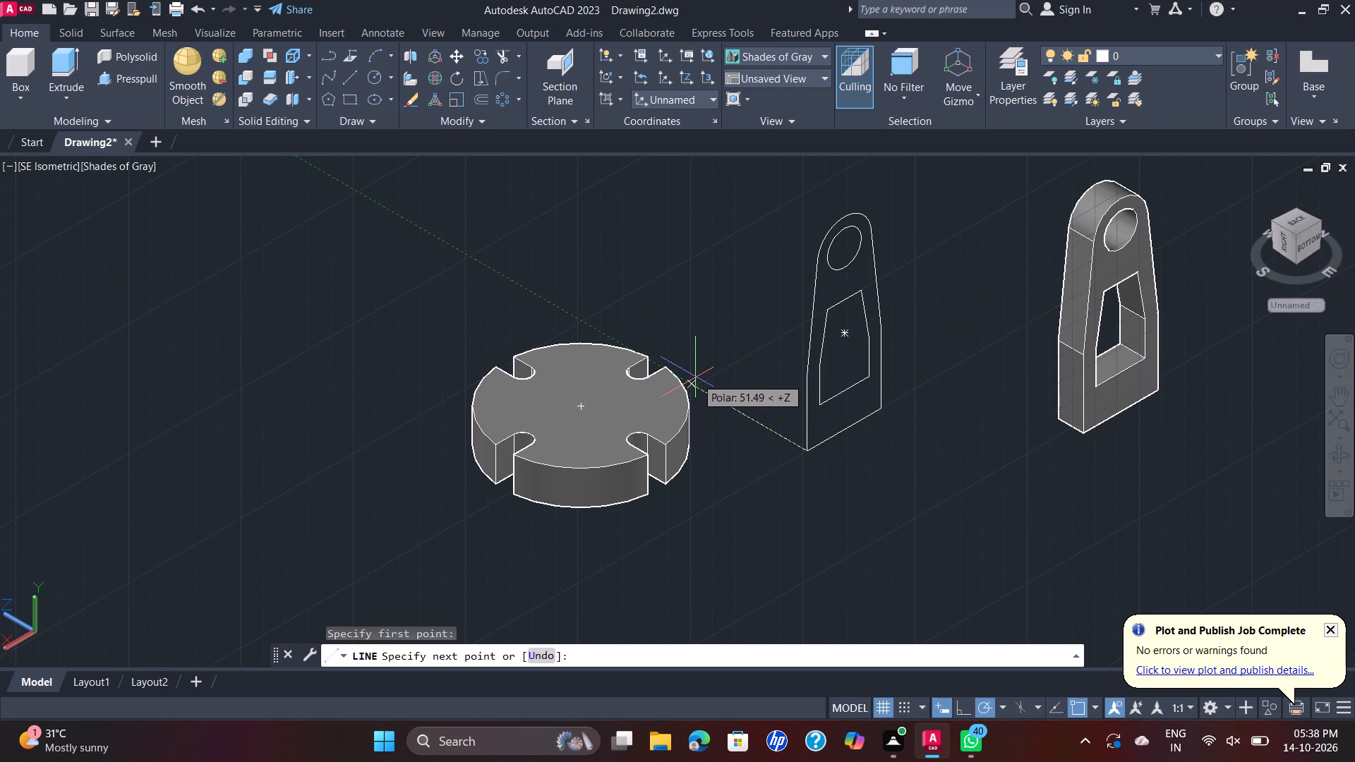
pyautogui.write('33')
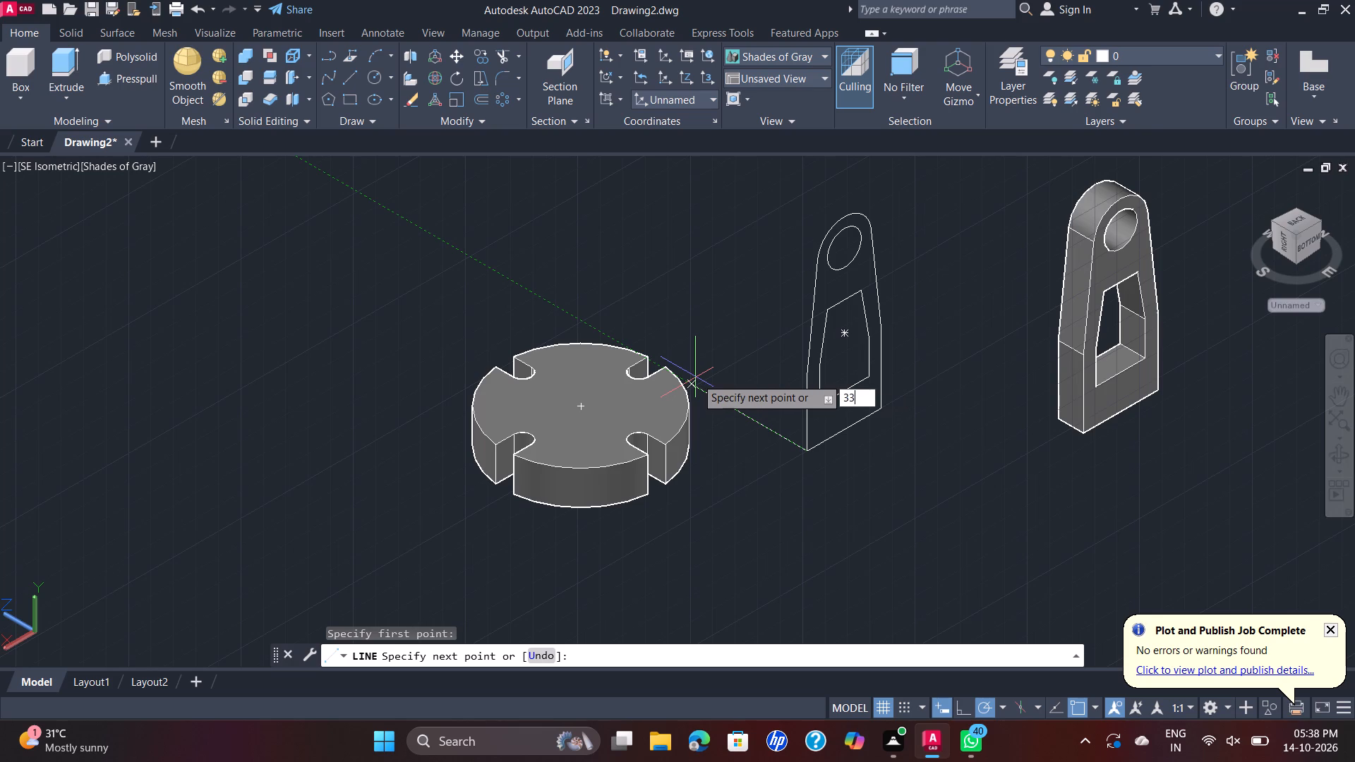
pyautogui.press('Return')
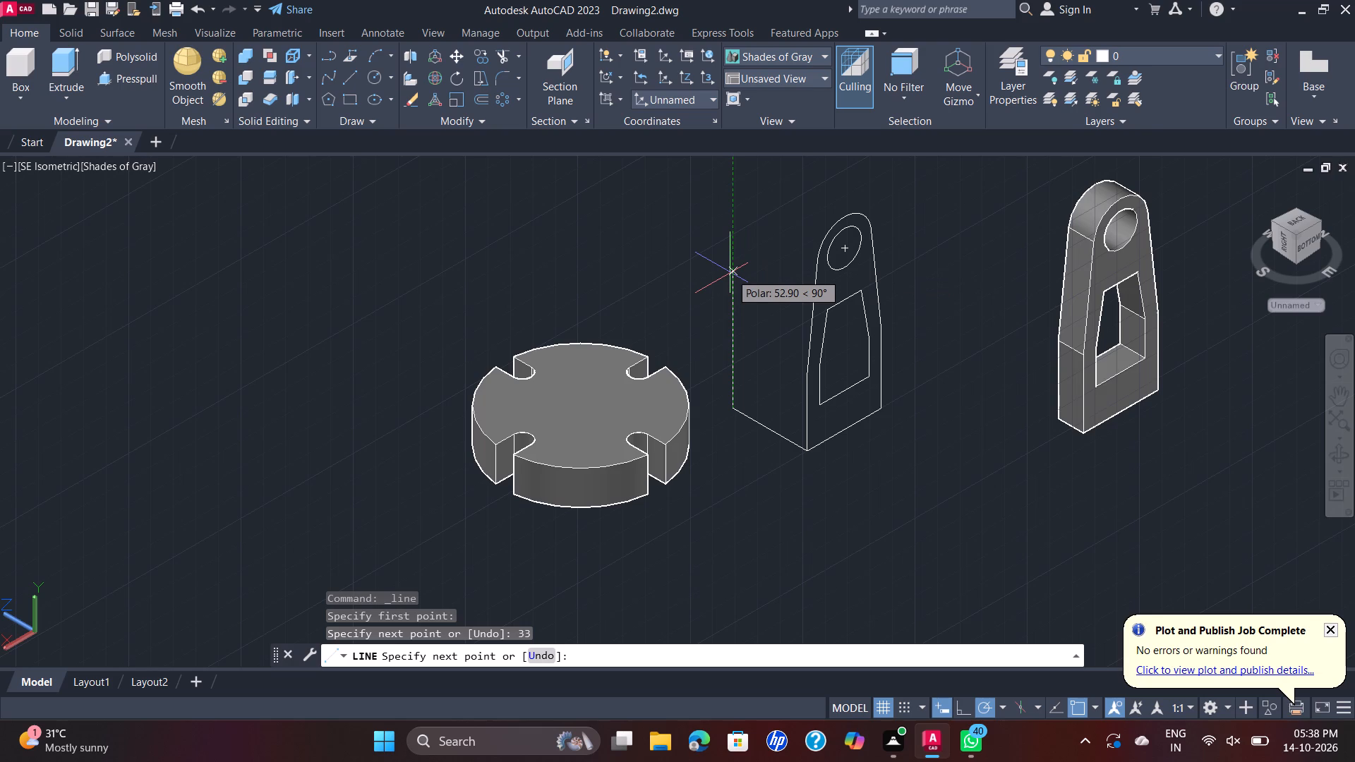
pyautogui.write('30')
pyautogui.press('Return')
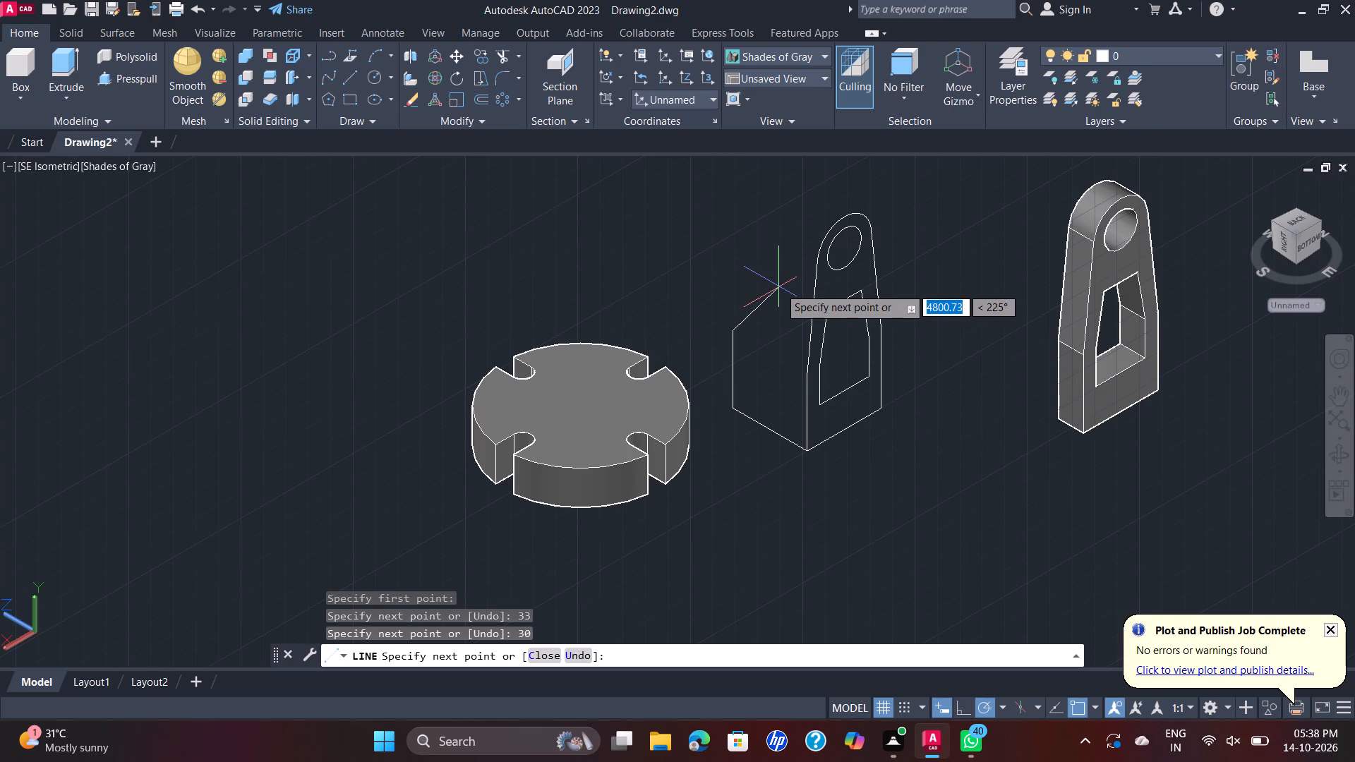
pyautogui.press('Escape')
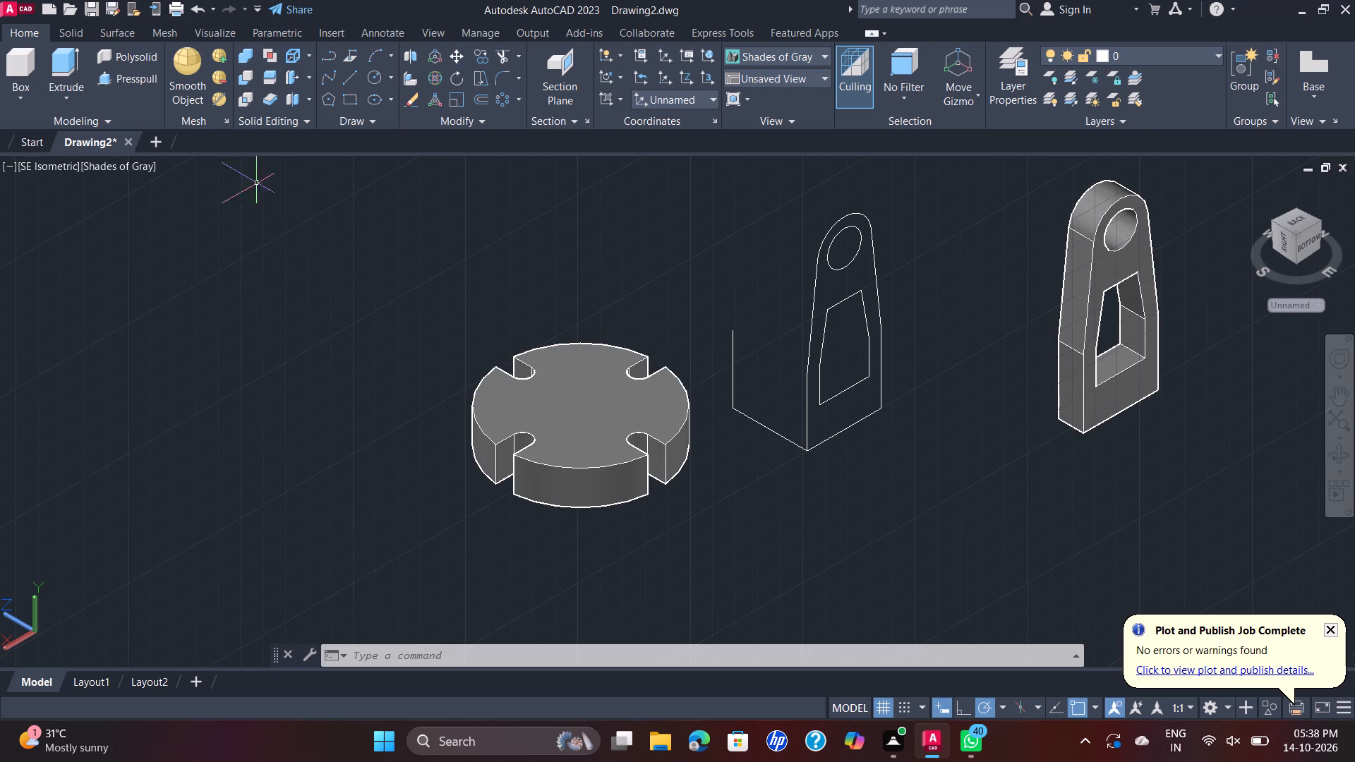
# Draw connected lines from the top of the 30-unit vertical line: 11 units across toward the flat outline, and 20 units straight down.
pyautogui.click(356, 80)
pyautogui.click(732, 334)
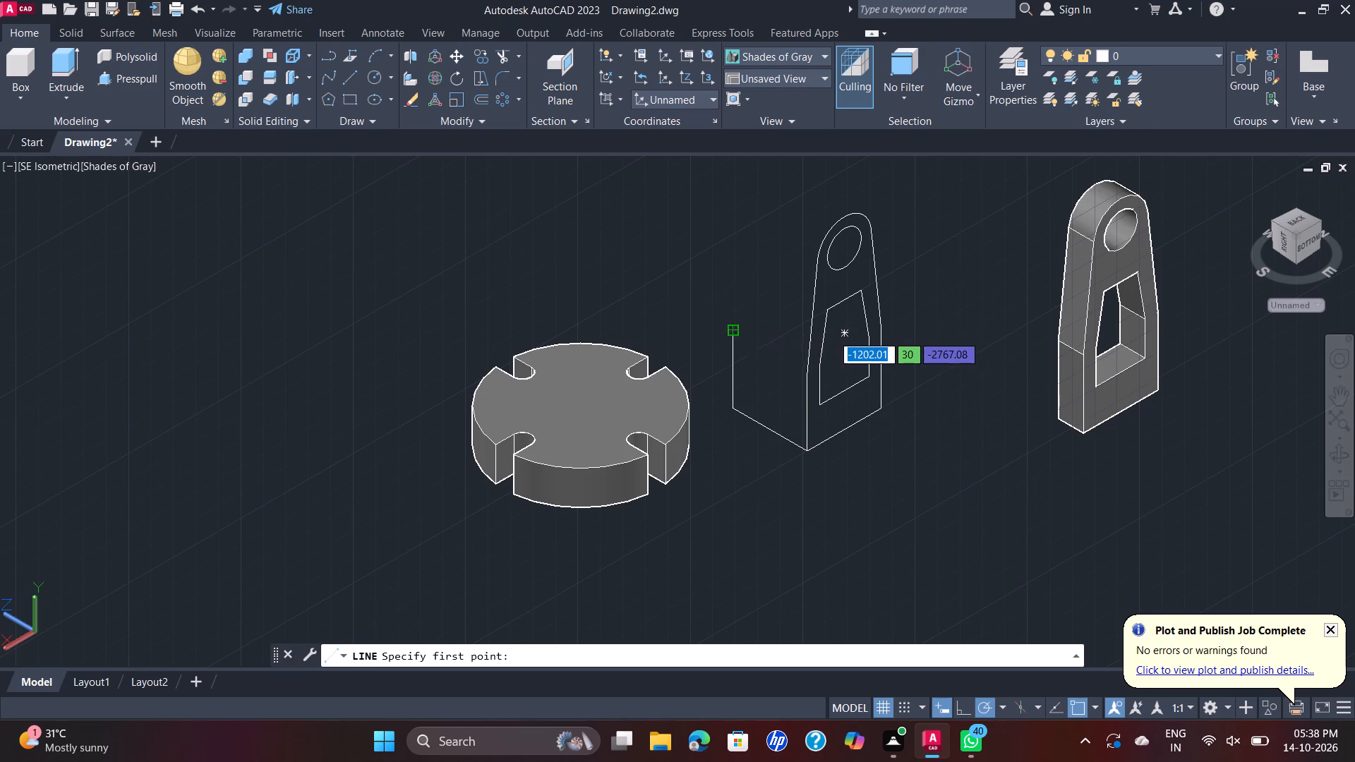
pyautogui.write('11')
pyautogui.press('Return')
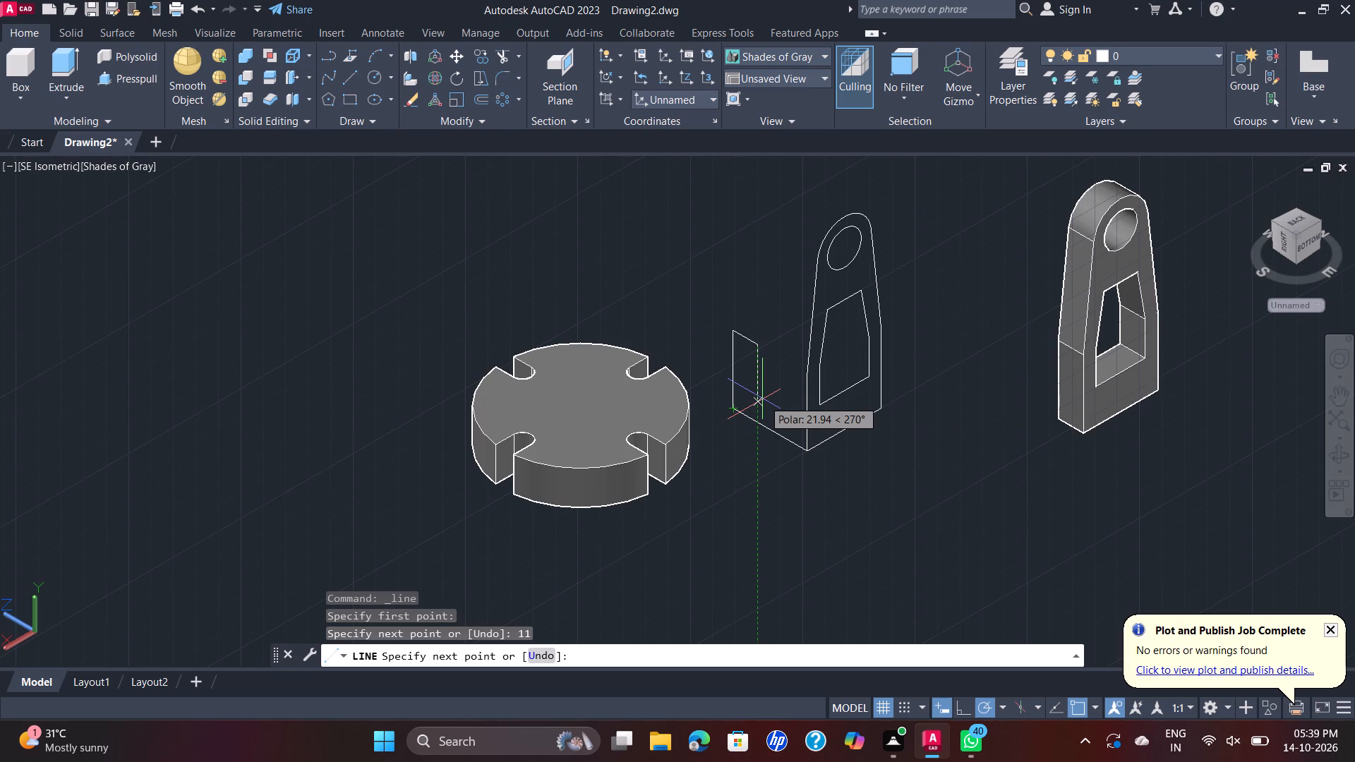
pyautogui.write('20')
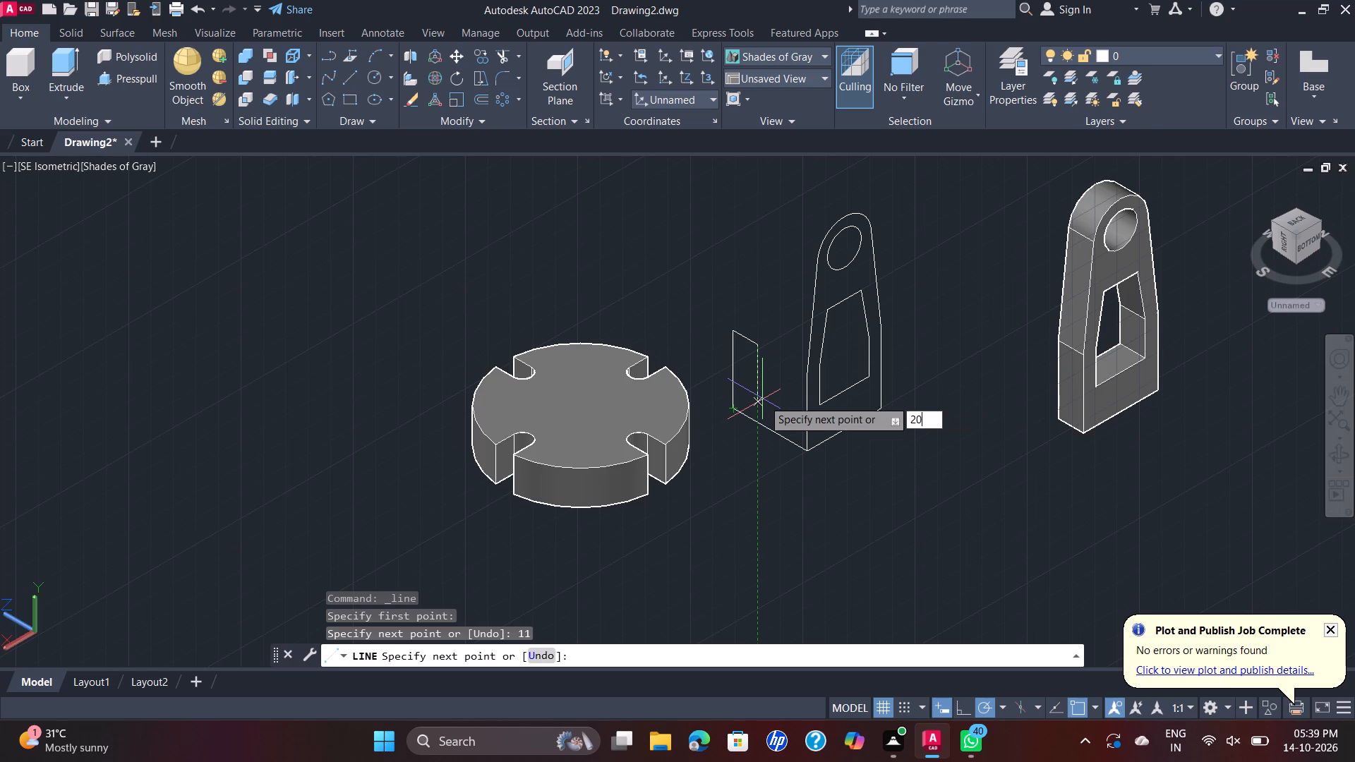
pyautogui.press('Return')
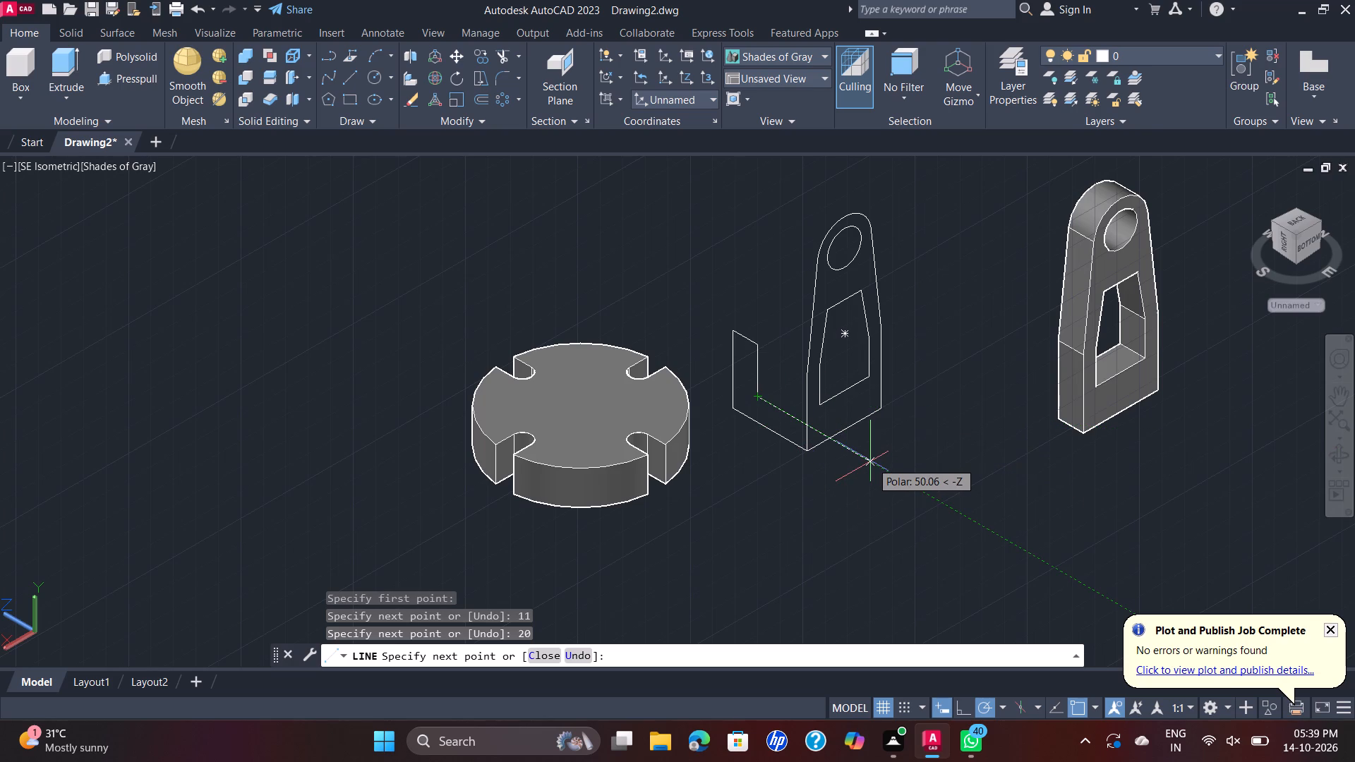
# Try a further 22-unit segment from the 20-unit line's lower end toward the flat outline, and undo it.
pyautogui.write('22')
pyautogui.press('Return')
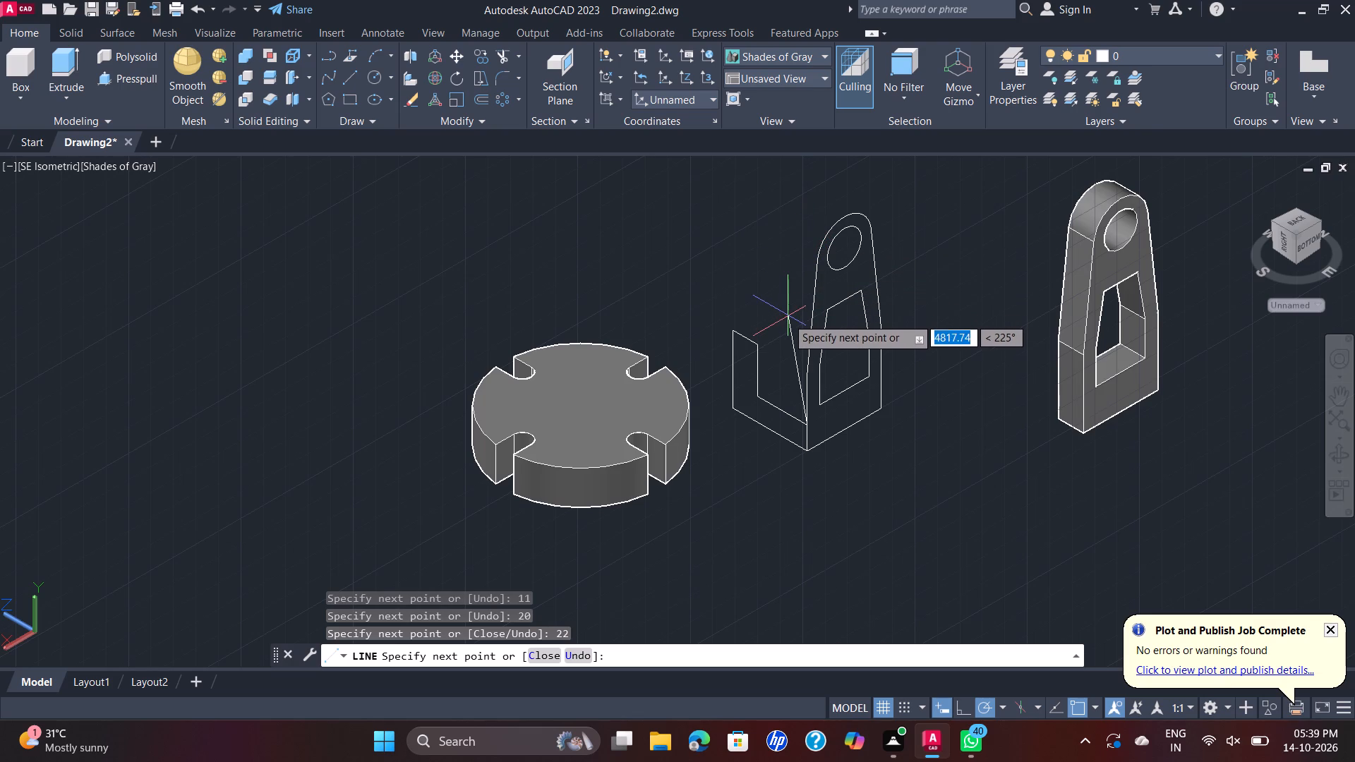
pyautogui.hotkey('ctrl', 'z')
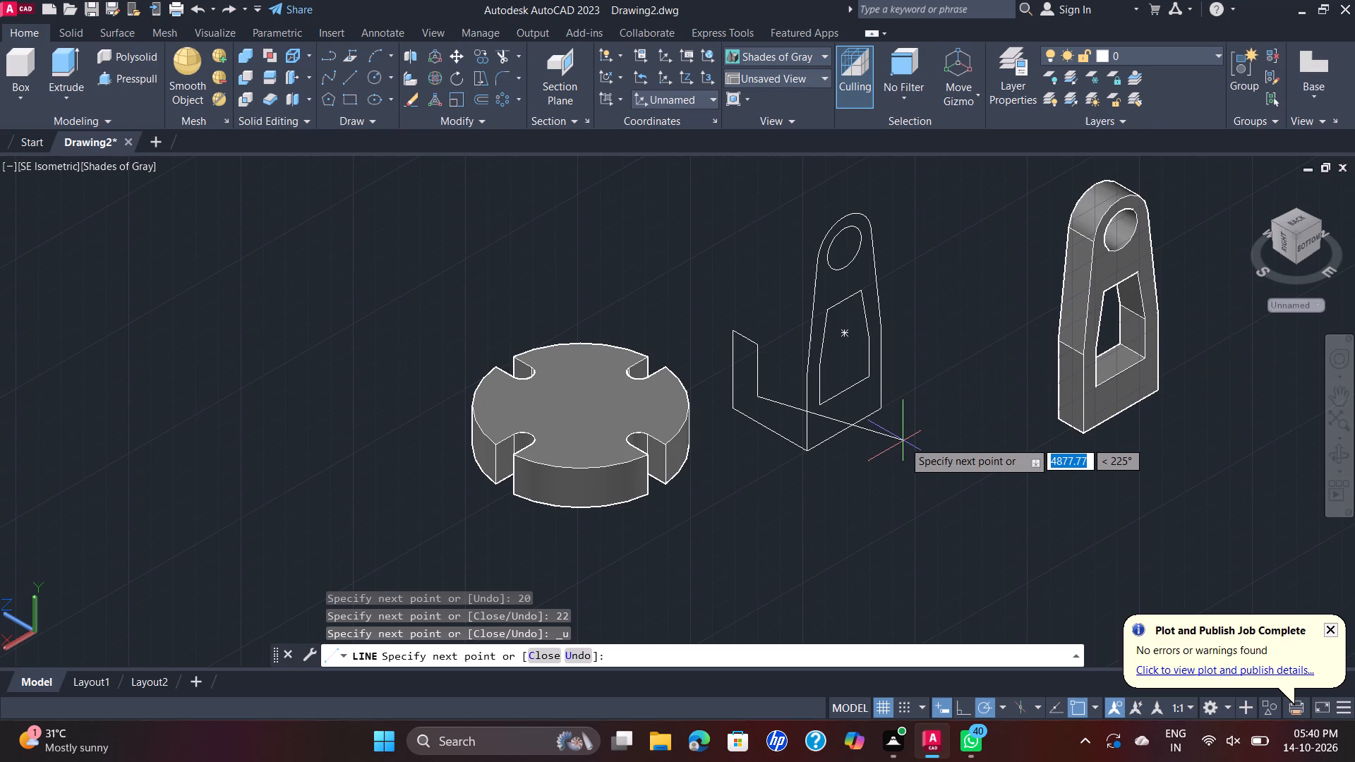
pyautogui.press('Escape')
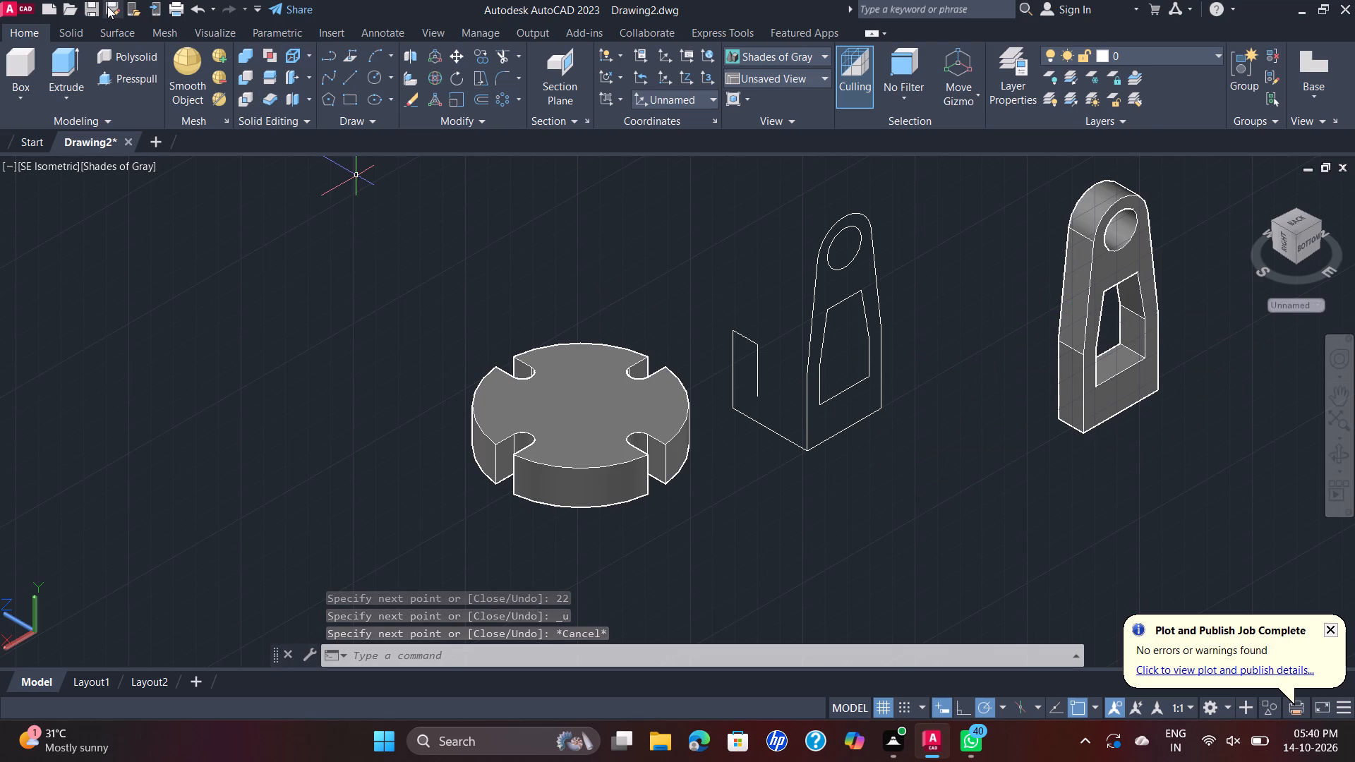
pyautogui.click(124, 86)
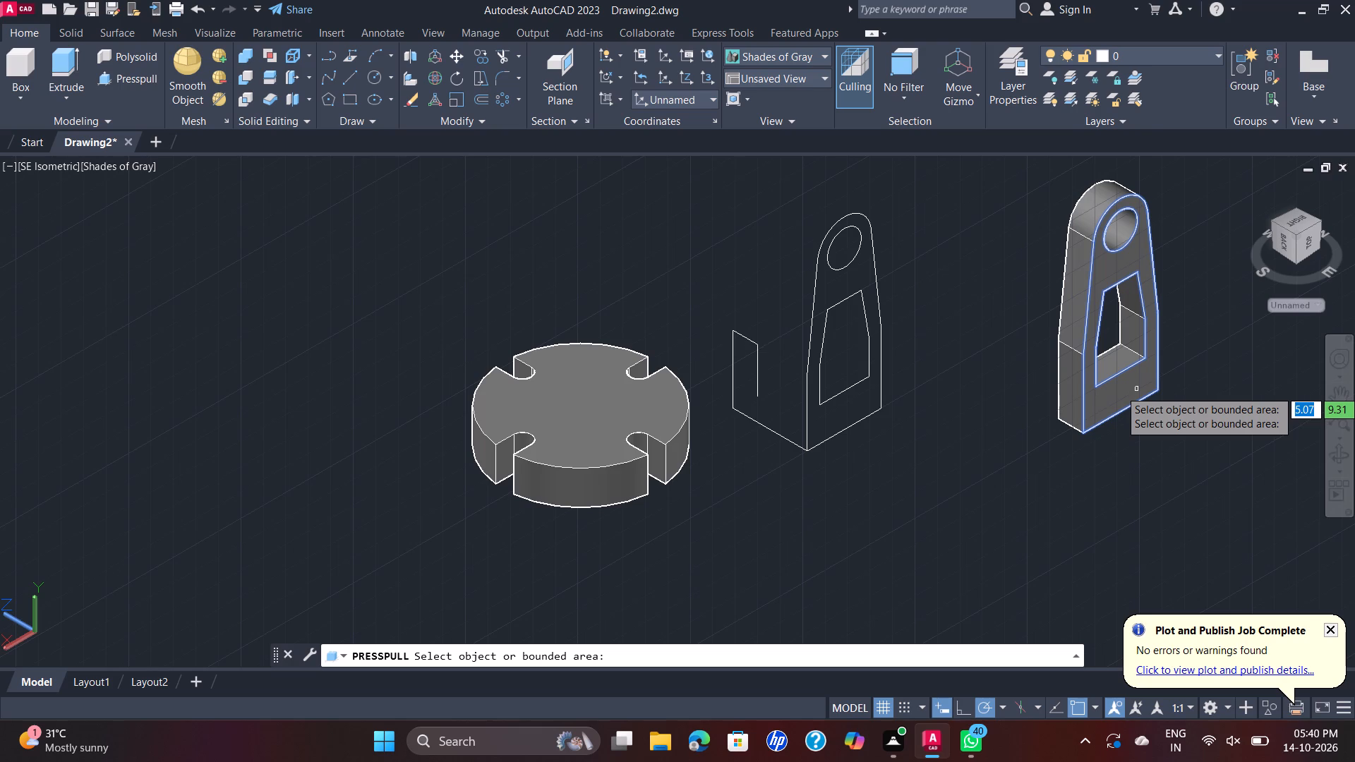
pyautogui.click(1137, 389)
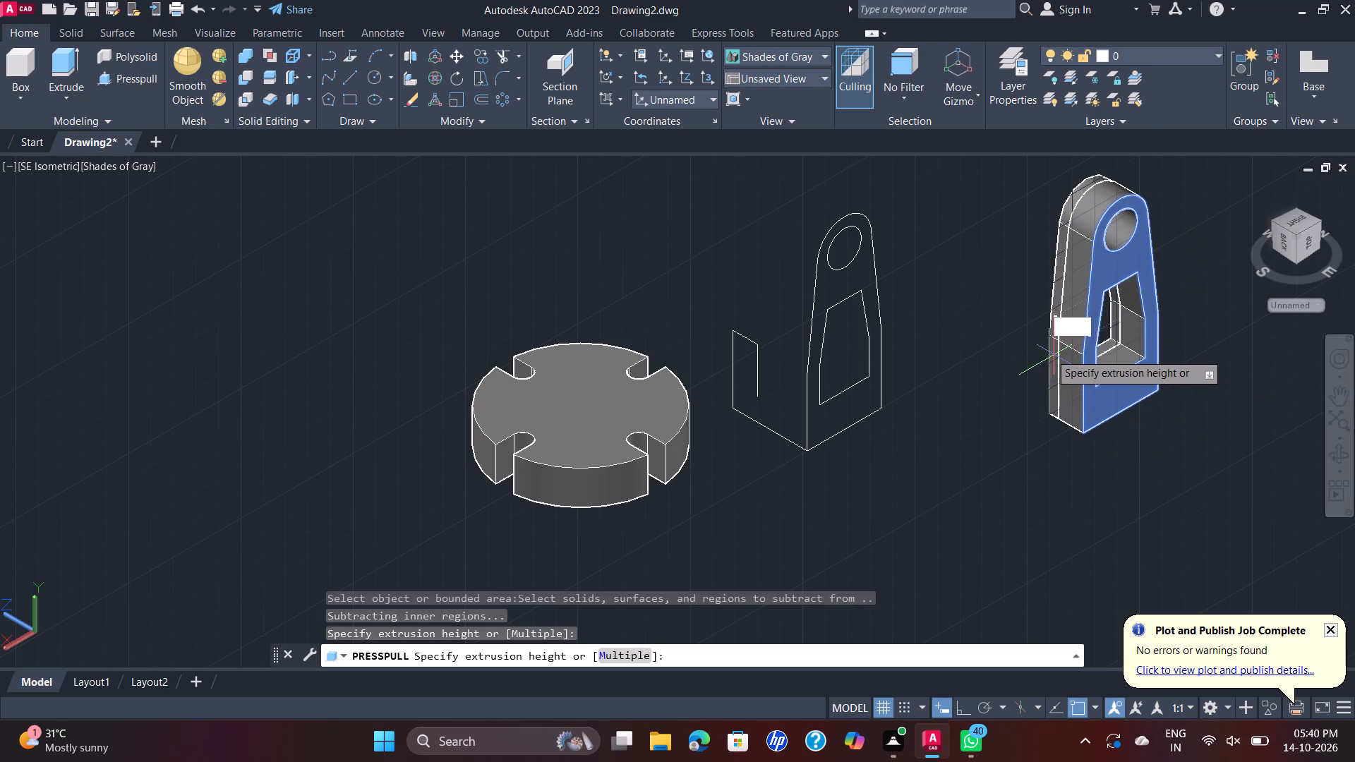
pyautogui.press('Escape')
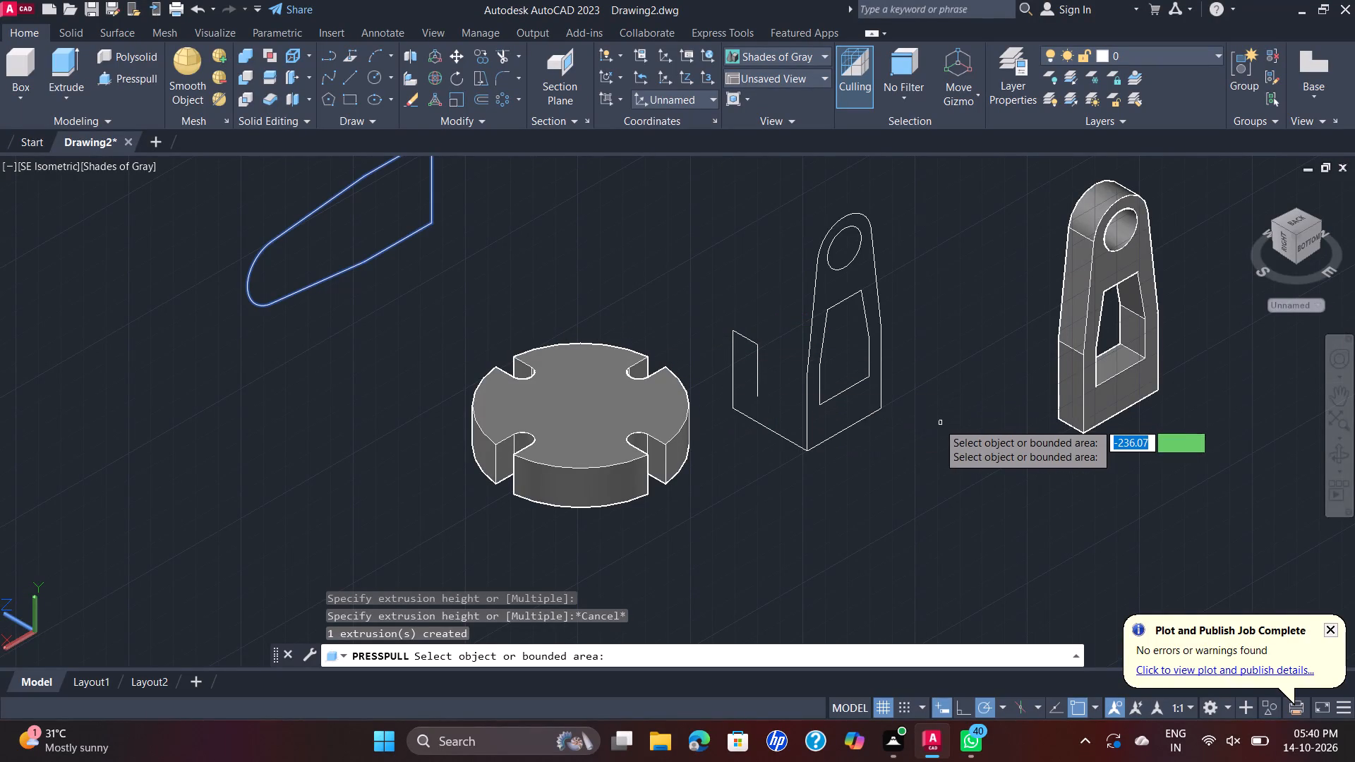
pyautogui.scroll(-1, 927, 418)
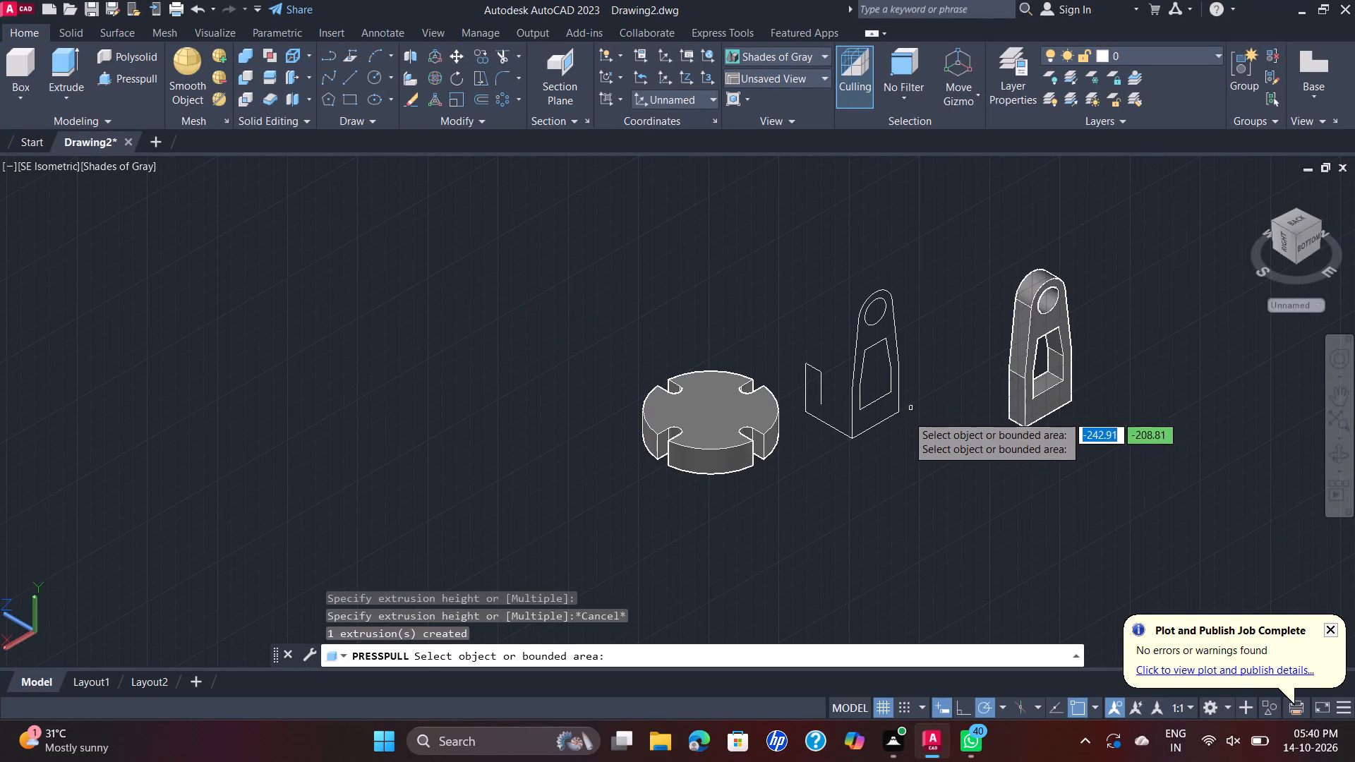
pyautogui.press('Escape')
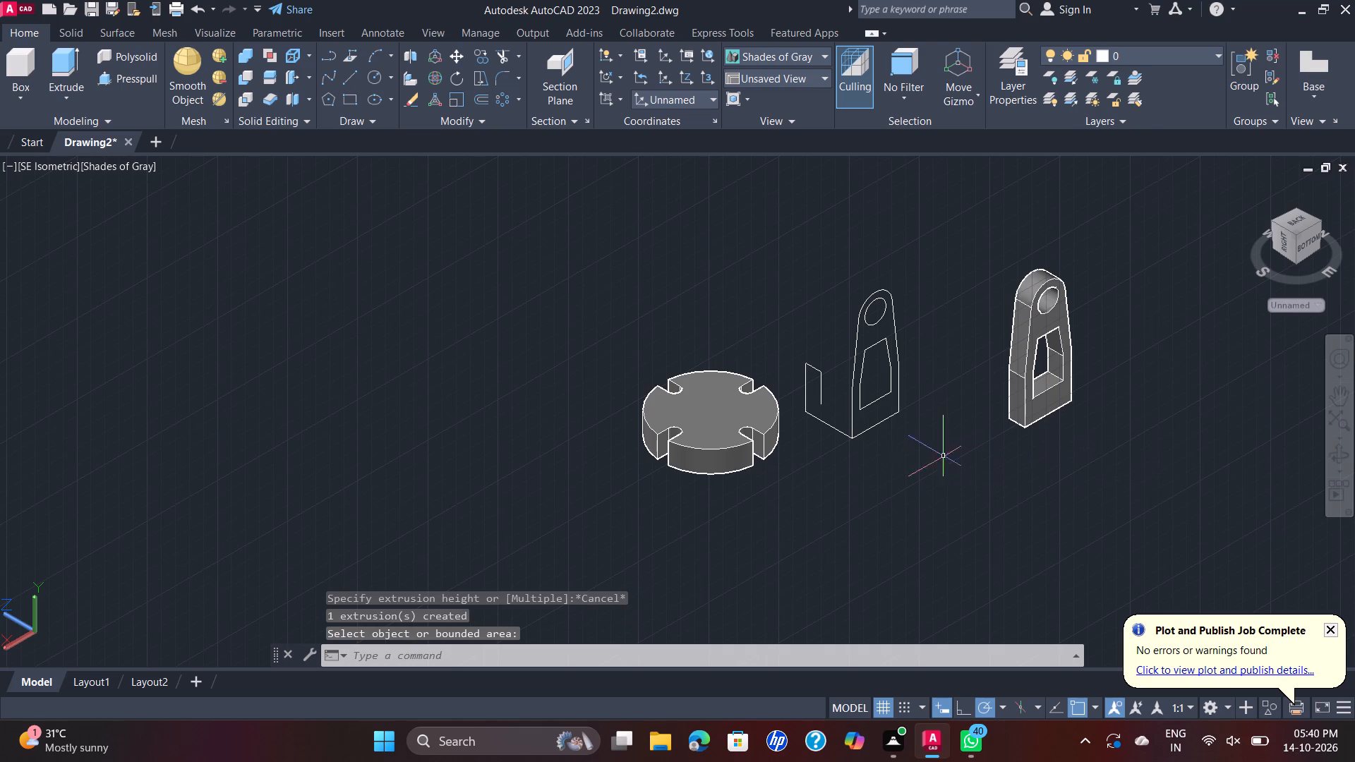
# Move the tapered upright solid by its bottom outer corner onto the foot of the 30-unit vertical line.
pyautogui.scroll(2, 939, 424)
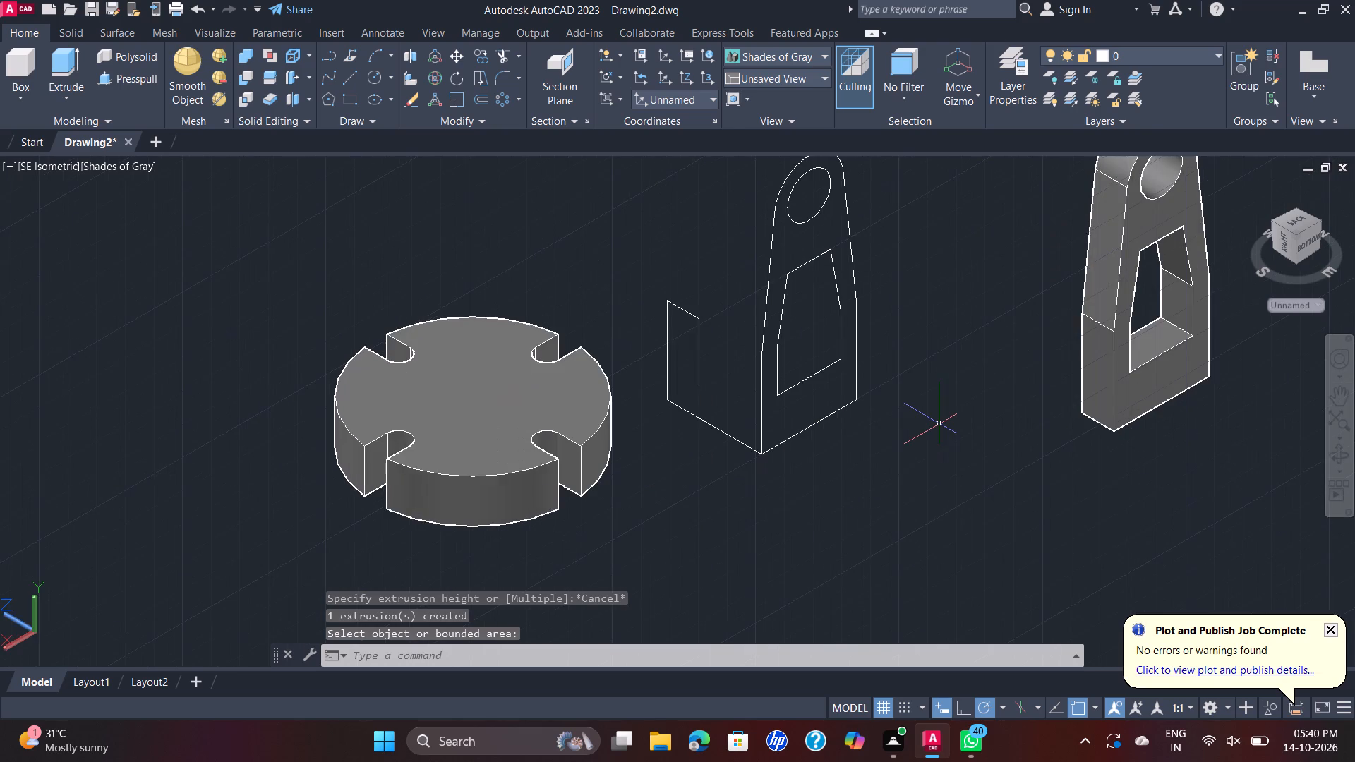
pyautogui.scroll(-1, 939, 424)
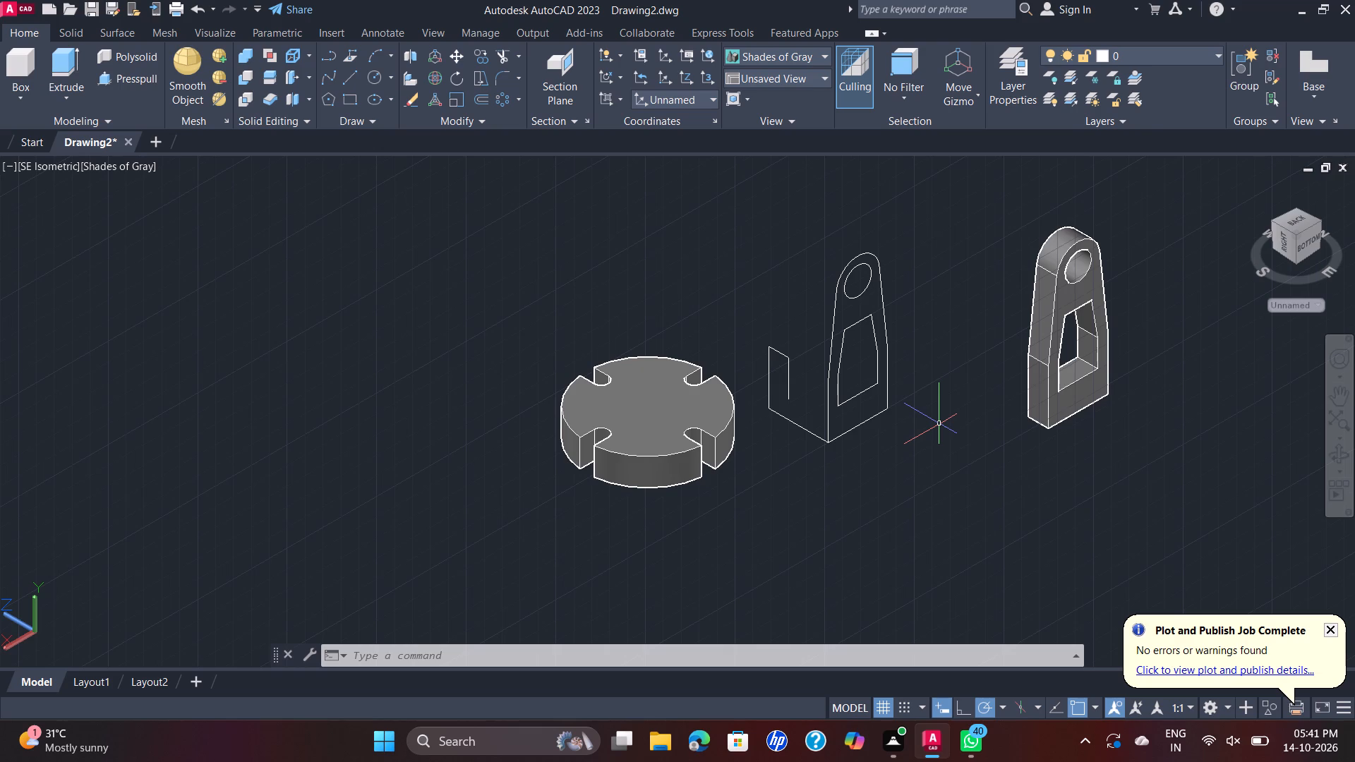
pyautogui.click(944, 171)
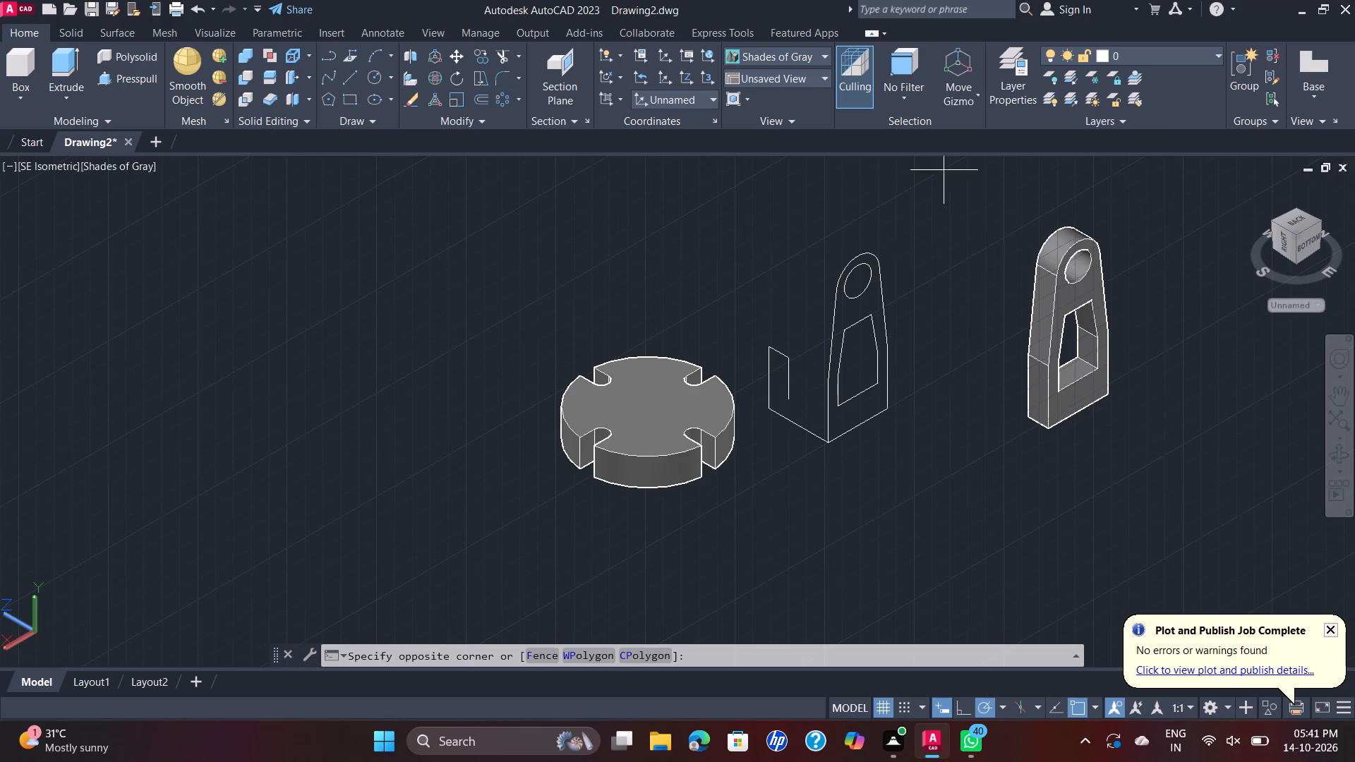
pyautogui.click(1189, 461)
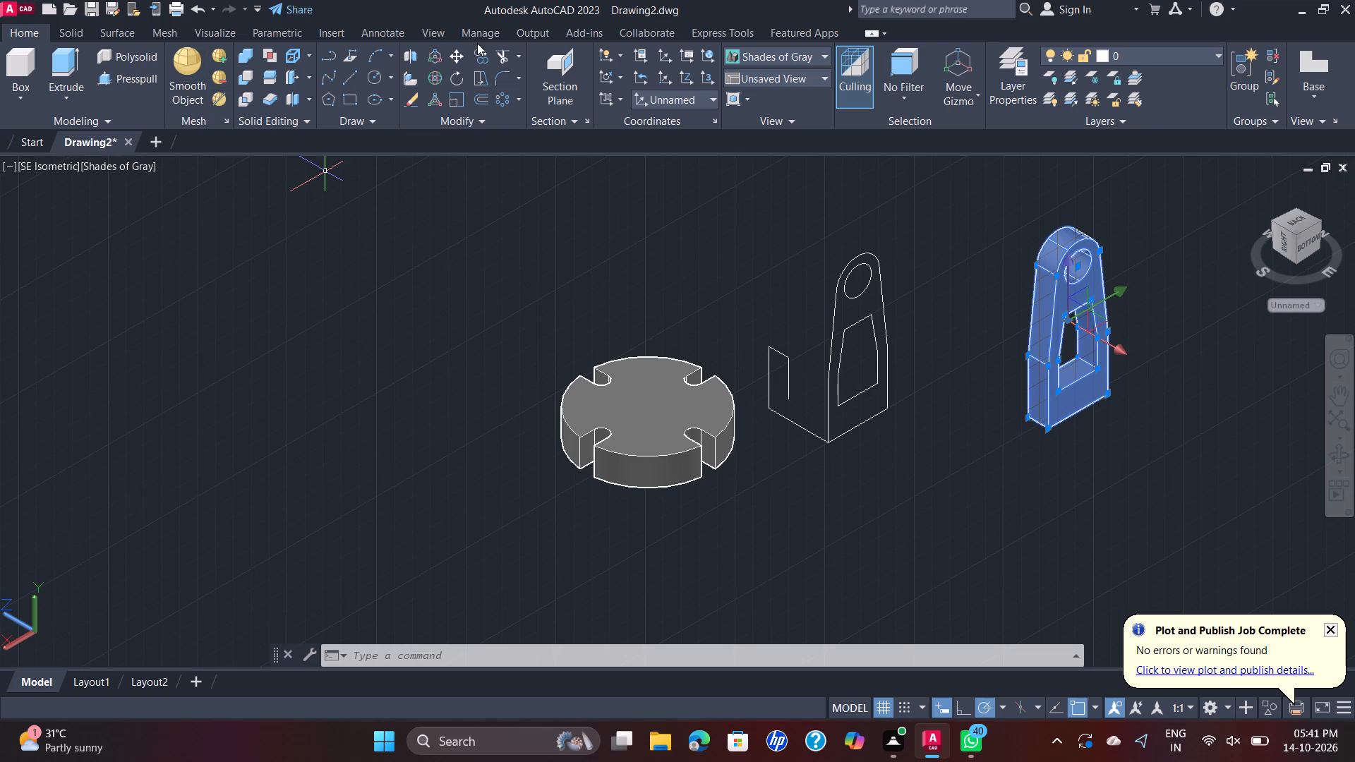
pyautogui.click(455, 52)
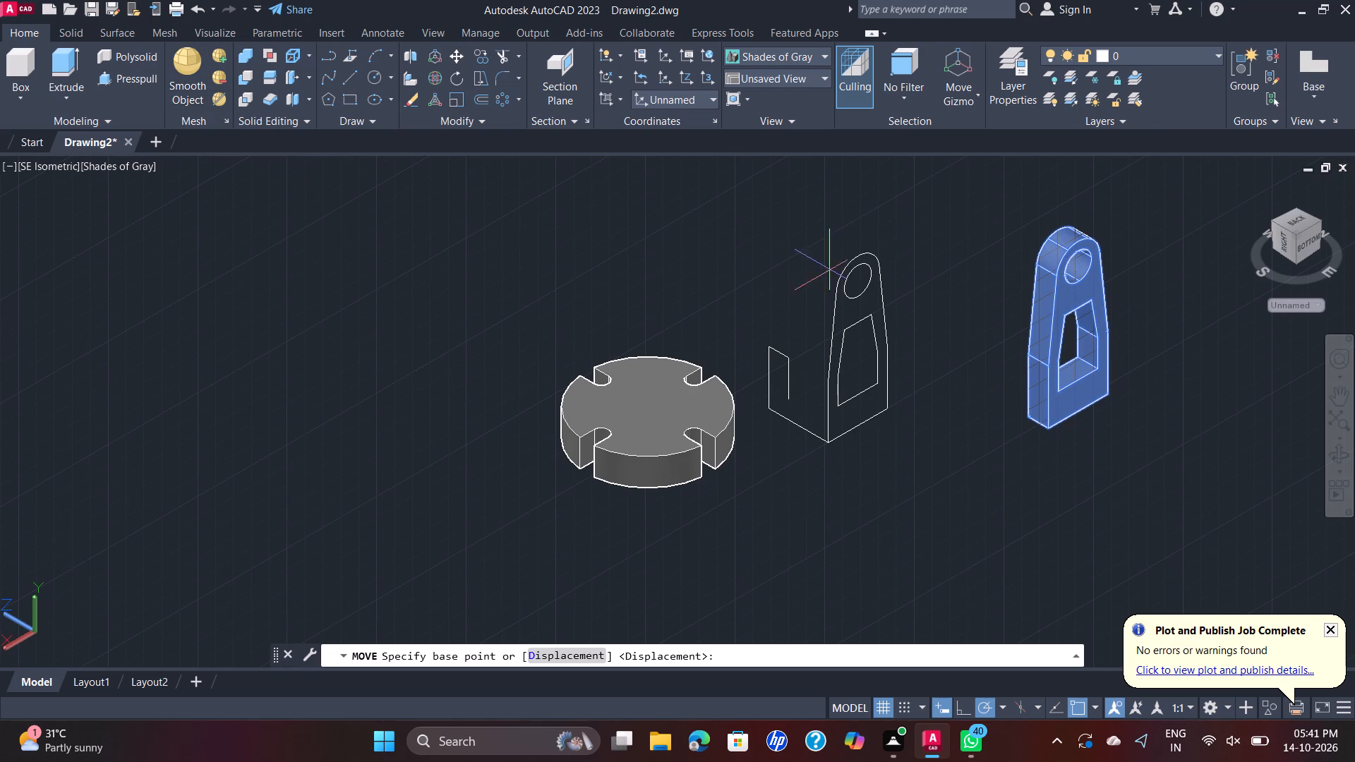
pyautogui.click(1028, 414)
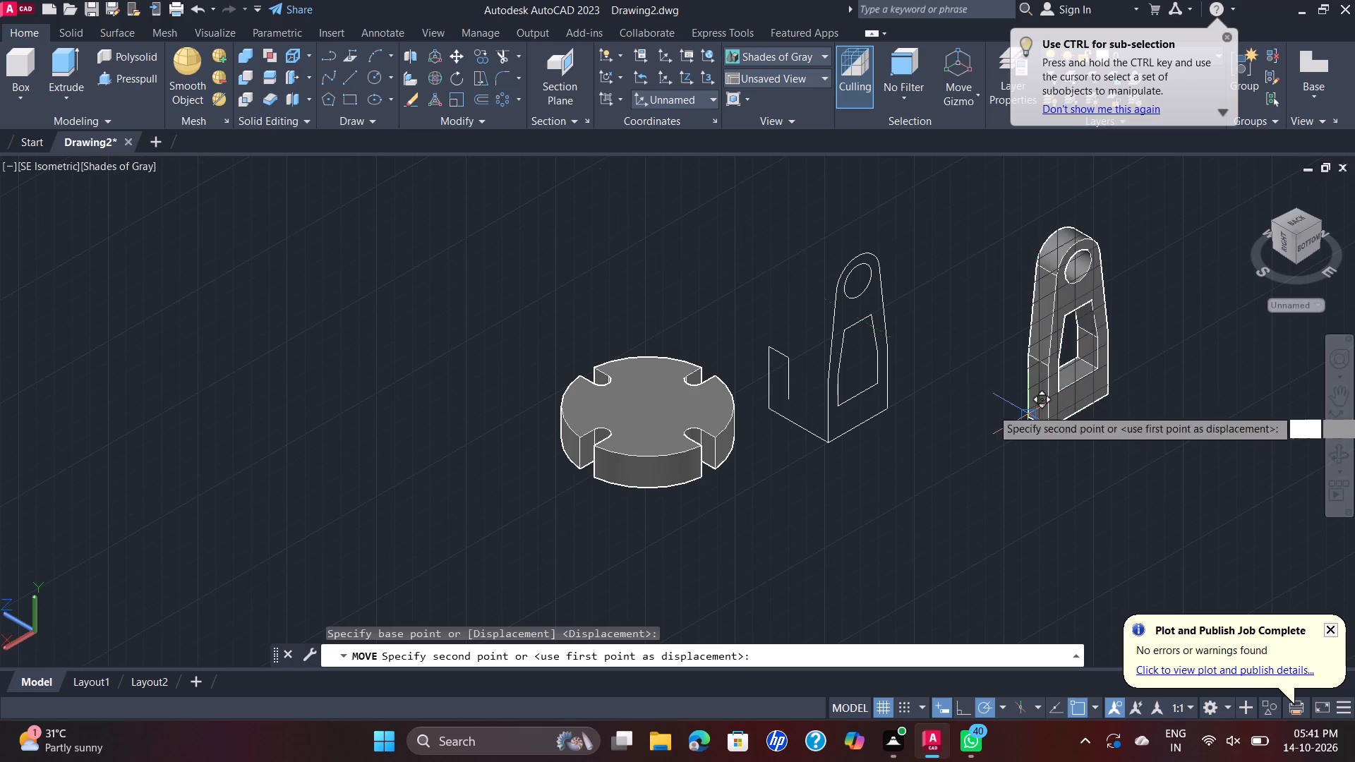
pyautogui.click(770, 411)
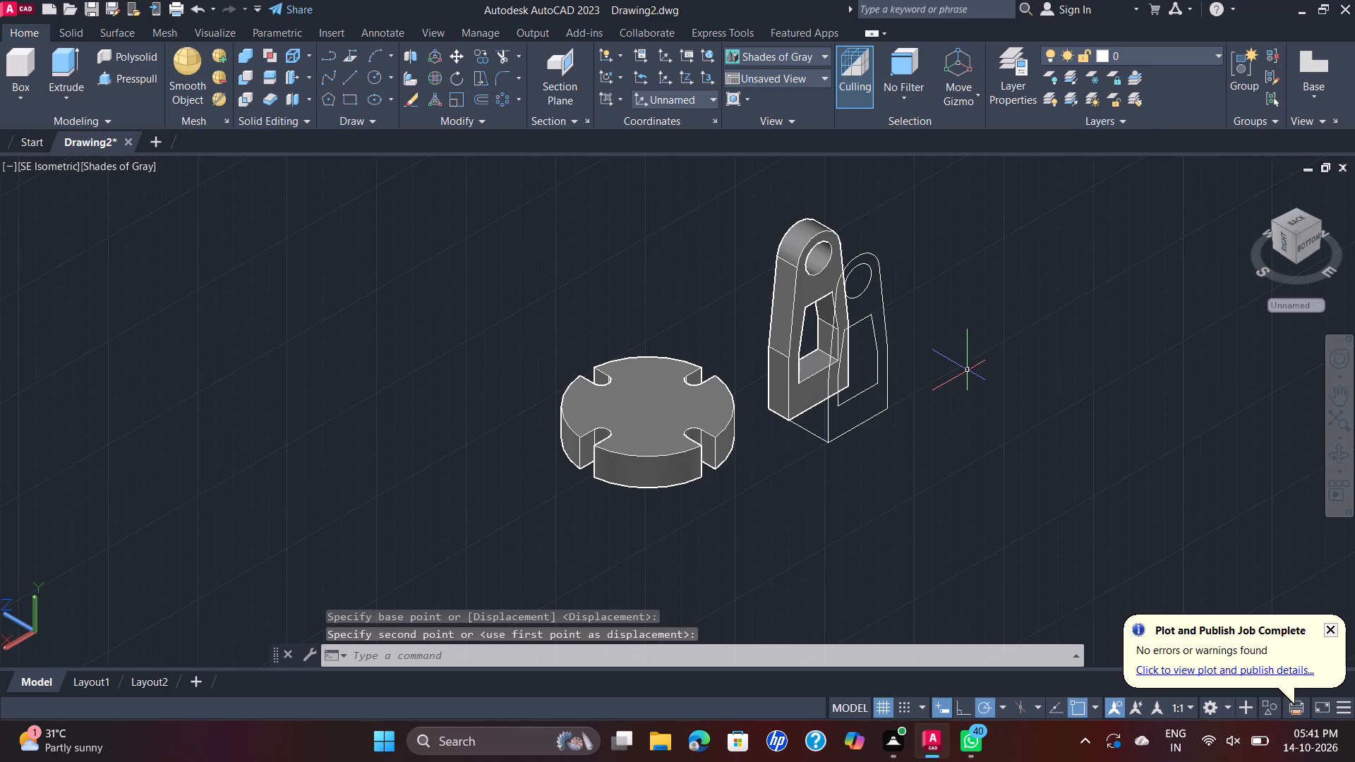
# Copy the upright solid from the same bottom corner to the flat outline's bottom corner at the other end of the 33-unit line.
pyautogui.click(805, 291)
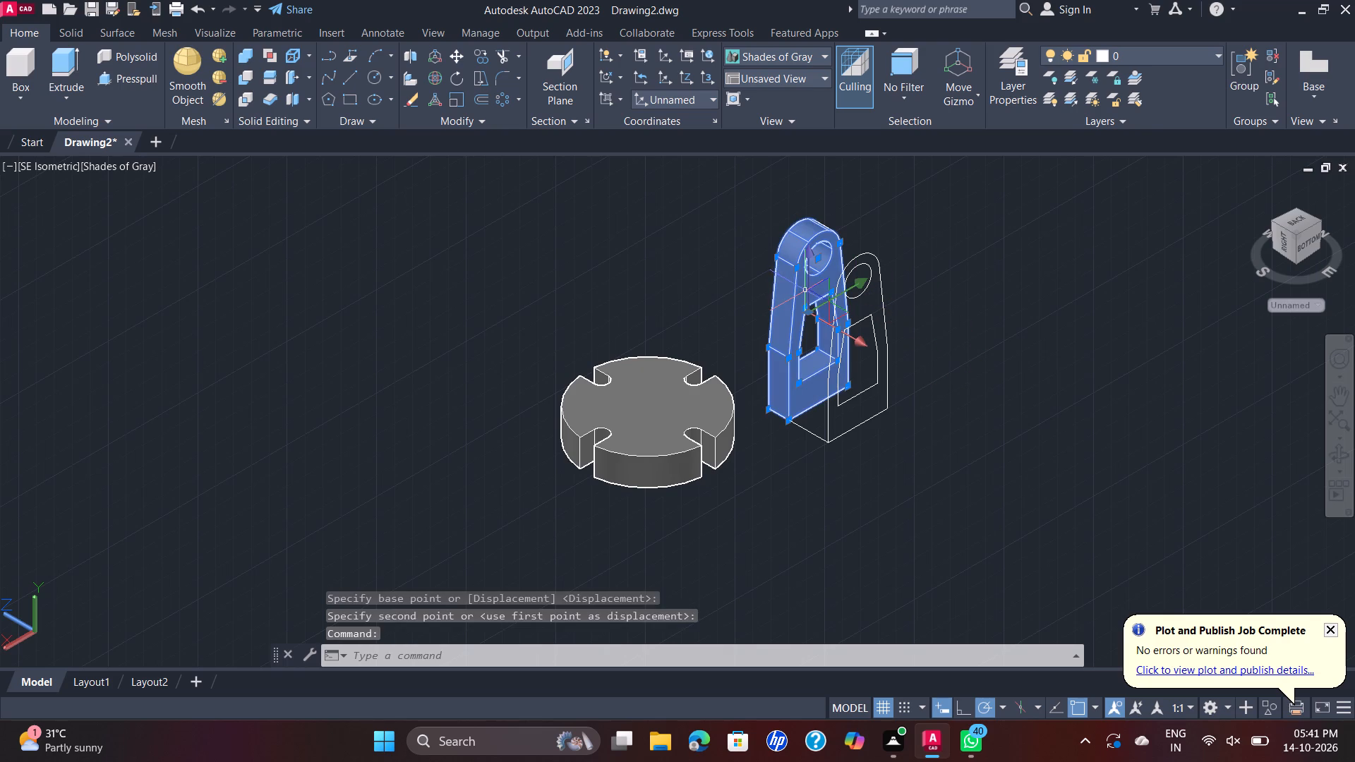
pyautogui.click(477, 52)
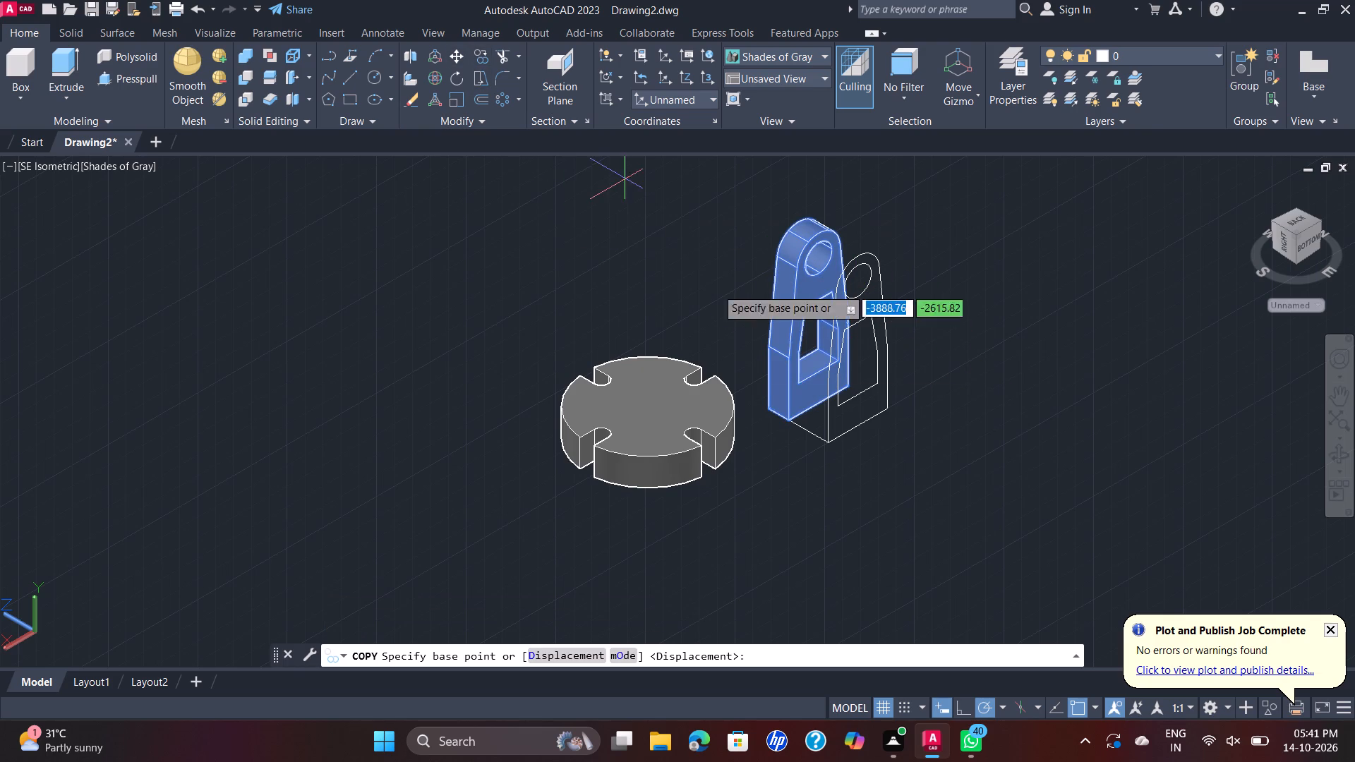
pyautogui.click(771, 409)
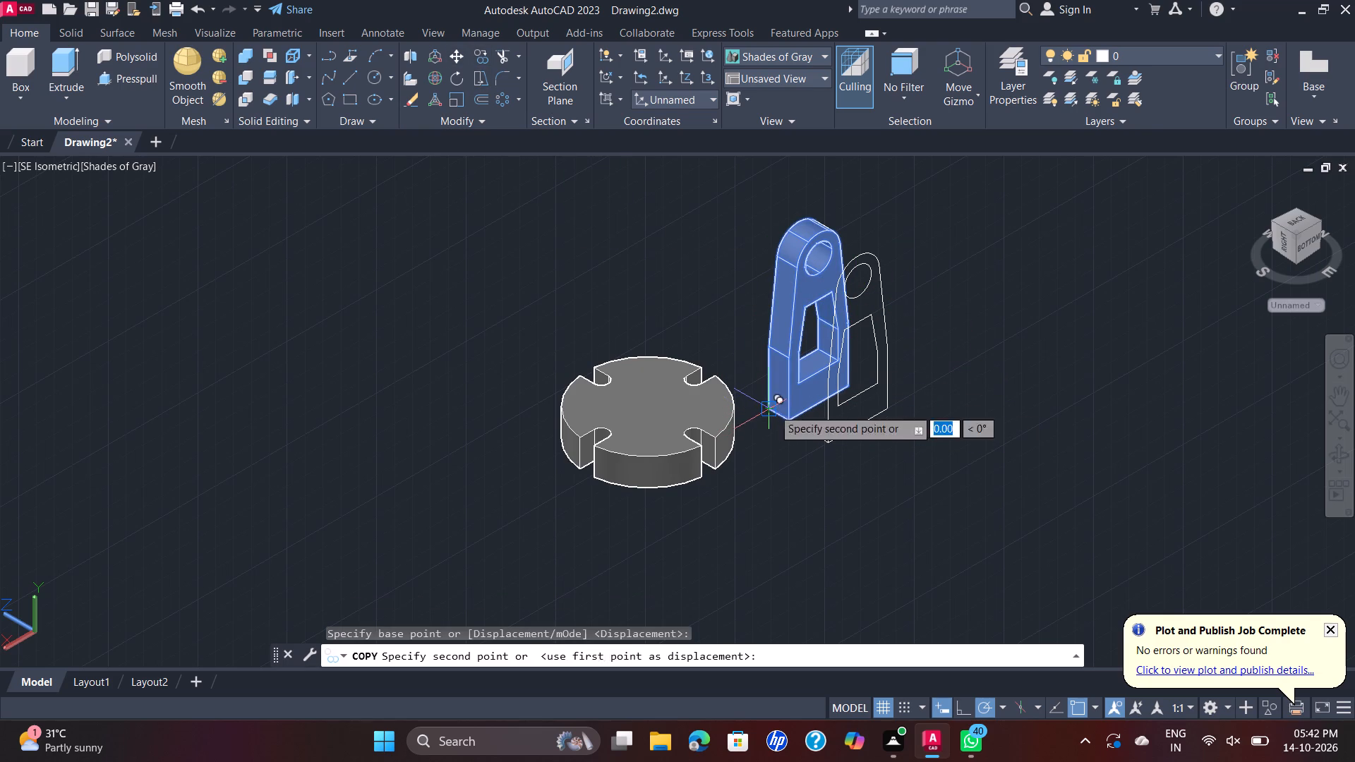
pyautogui.click(833, 440)
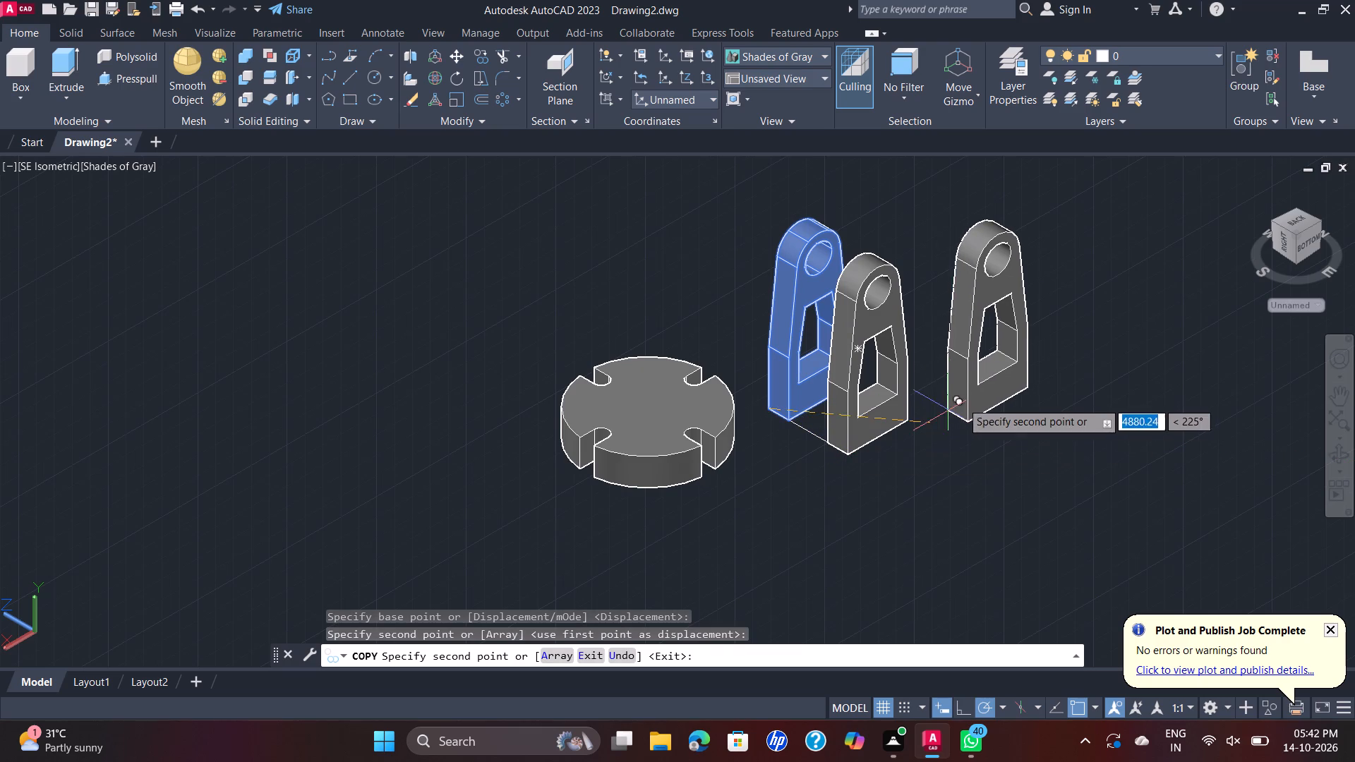
pyautogui.press('Escape')
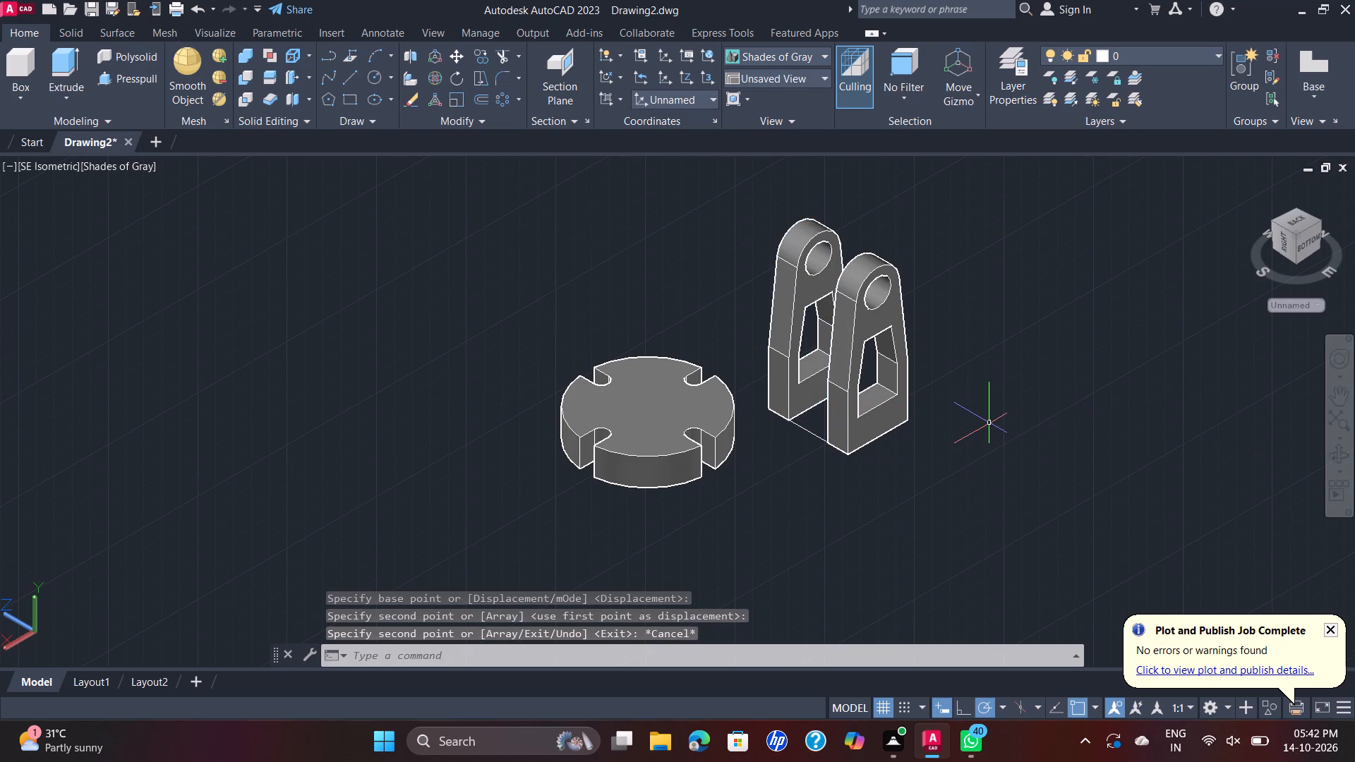
# Draw a 22-unit line between the facing bottom edges of the two uprights, joining their corners across the gap.
pyautogui.scroll(2, 989, 423)
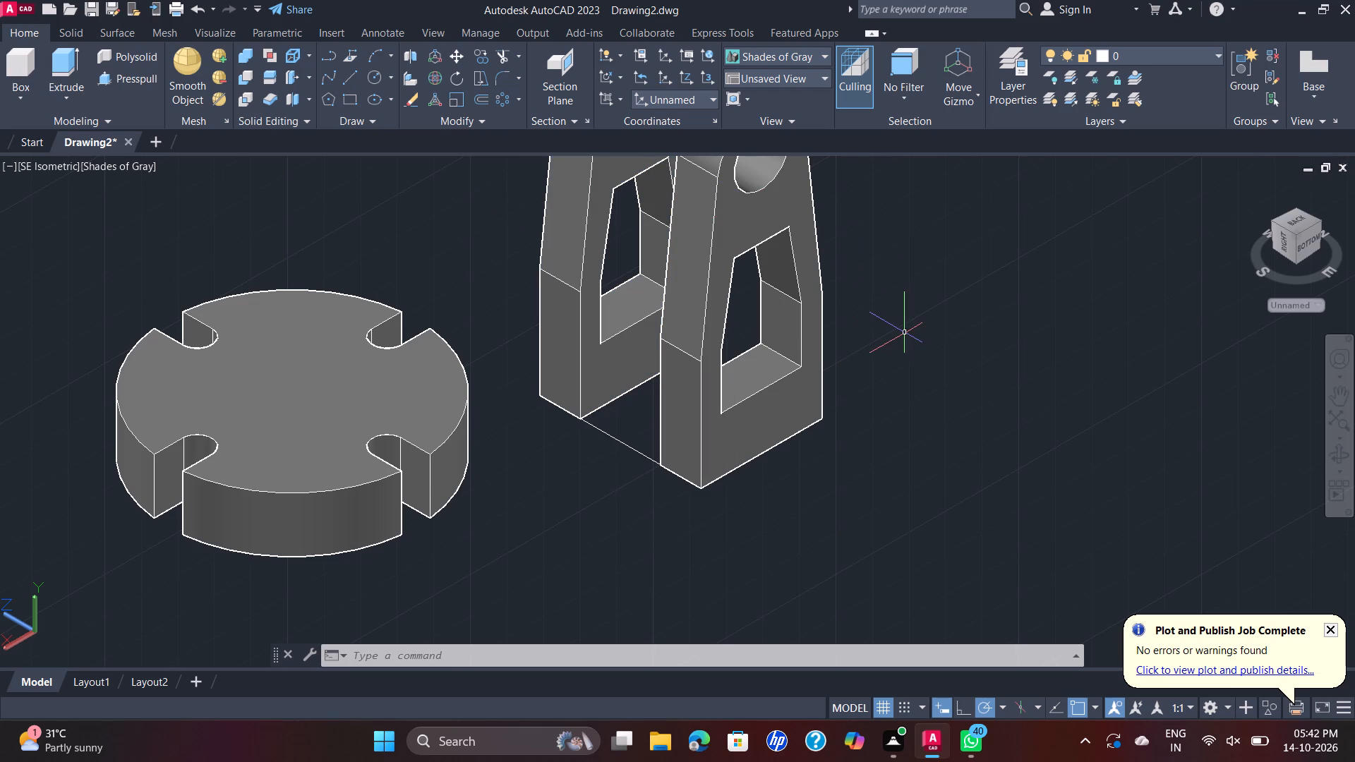
pyautogui.keyDown('shift'); pyautogui.moveTo(905, 333); pyautogui.dragTo(723, 315, button='middle'); pyautogui.keyUp('shift')
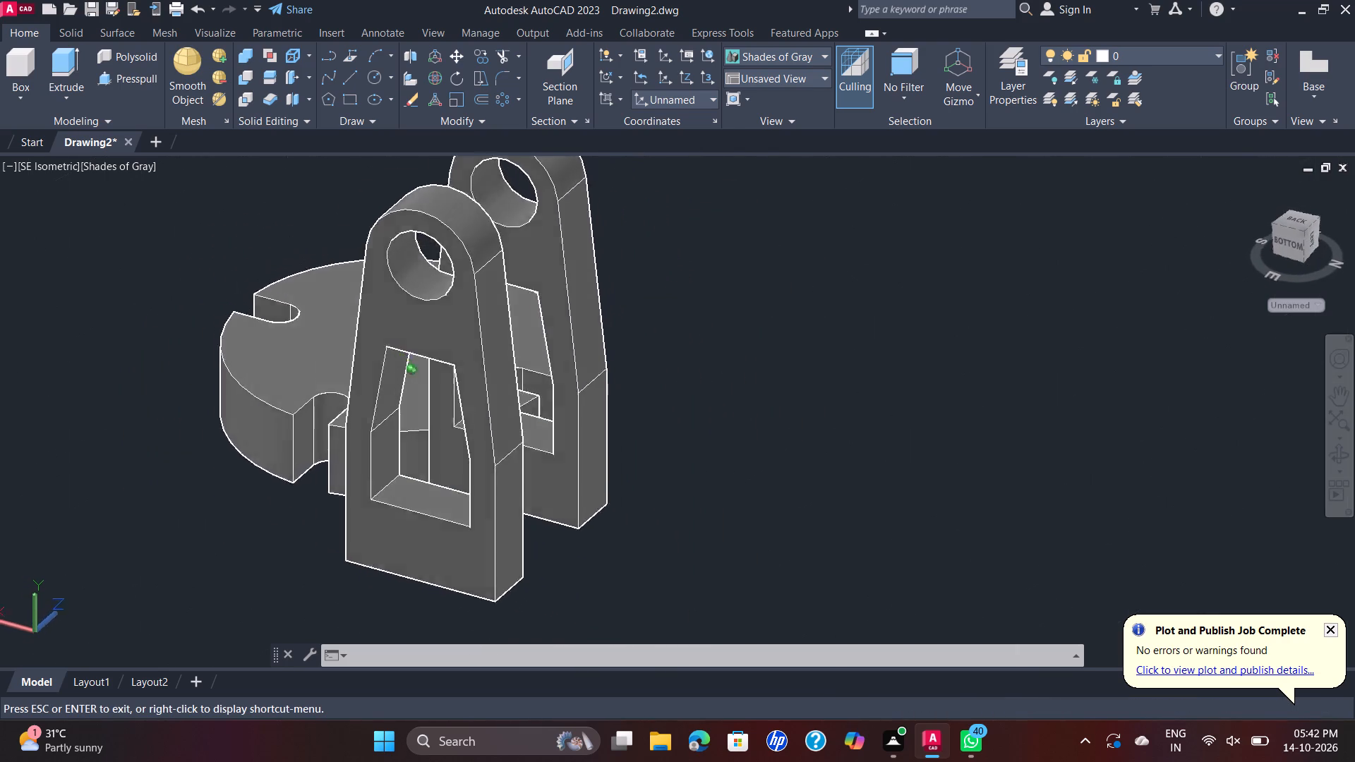
pyautogui.keyDown('shift'); pyautogui.moveTo(723, 315); pyautogui.dragTo(631, 251, button='middle'); pyautogui.keyUp('shift')
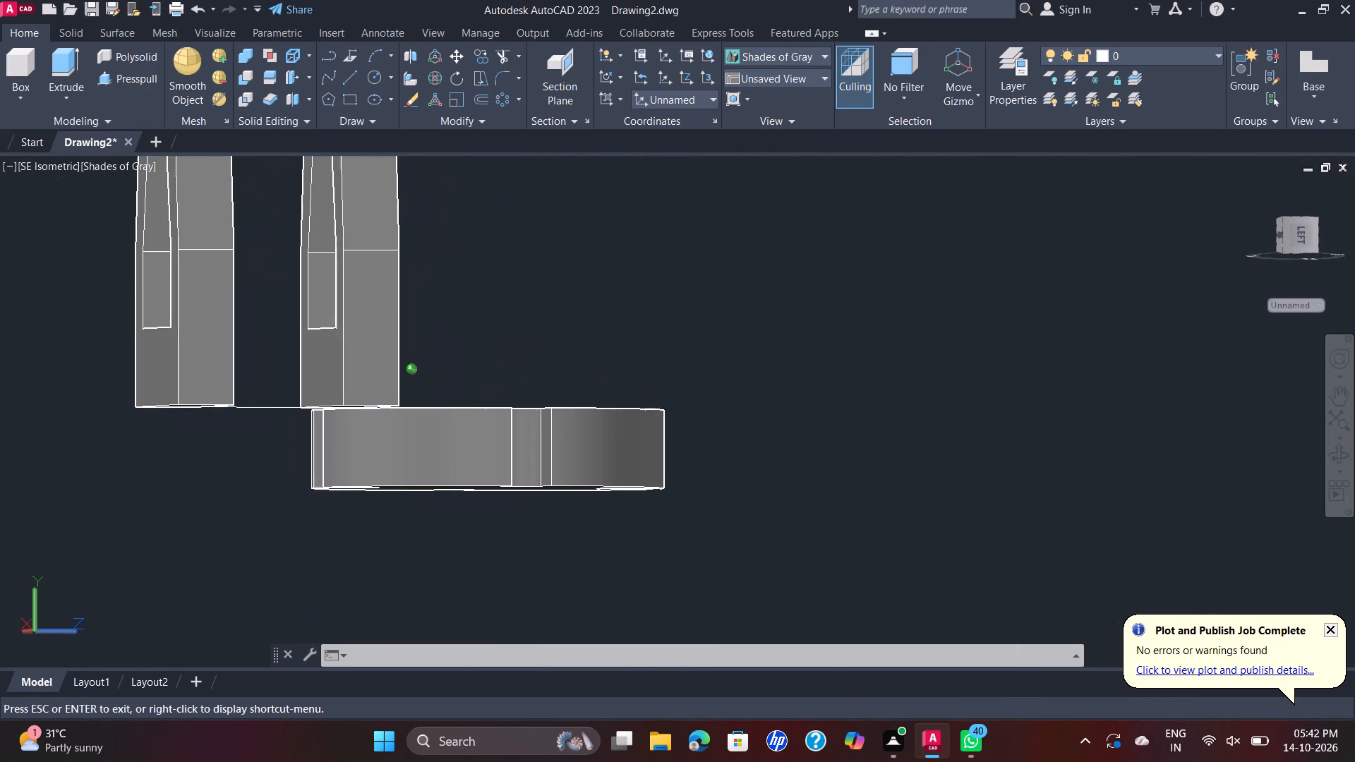
pyautogui.keyDown('shift'); pyautogui.moveTo(631, 251); pyautogui.dragTo(615, 261, button='middle'); pyautogui.keyUp('shift')
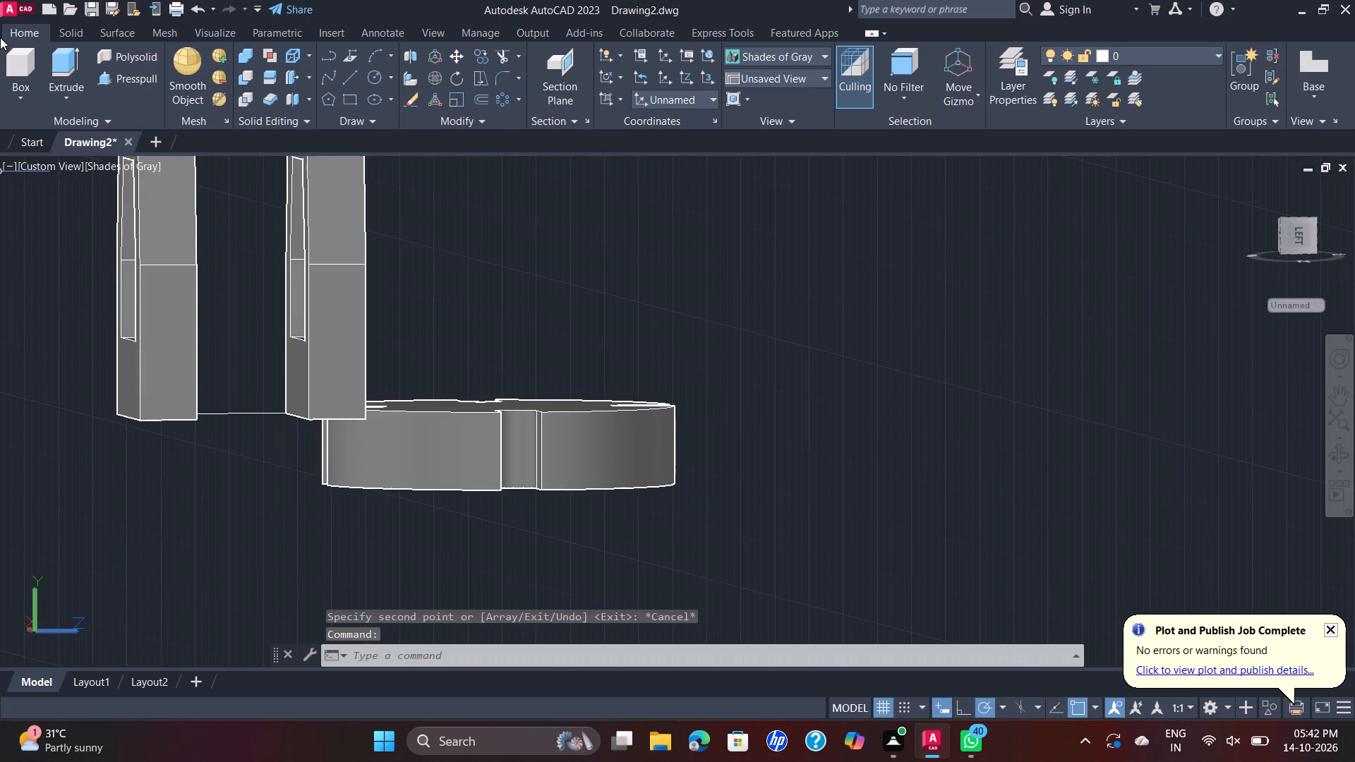
pyautogui.keyDown('shift'); pyautogui.scroll(-1, 814, 347); pyautogui.keyUp('shift')
pyautogui.keyDown('shift'); pyautogui.moveTo(814, 347); pyautogui.dragTo(803, 347, button='middle'); pyautogui.keyUp('shift')
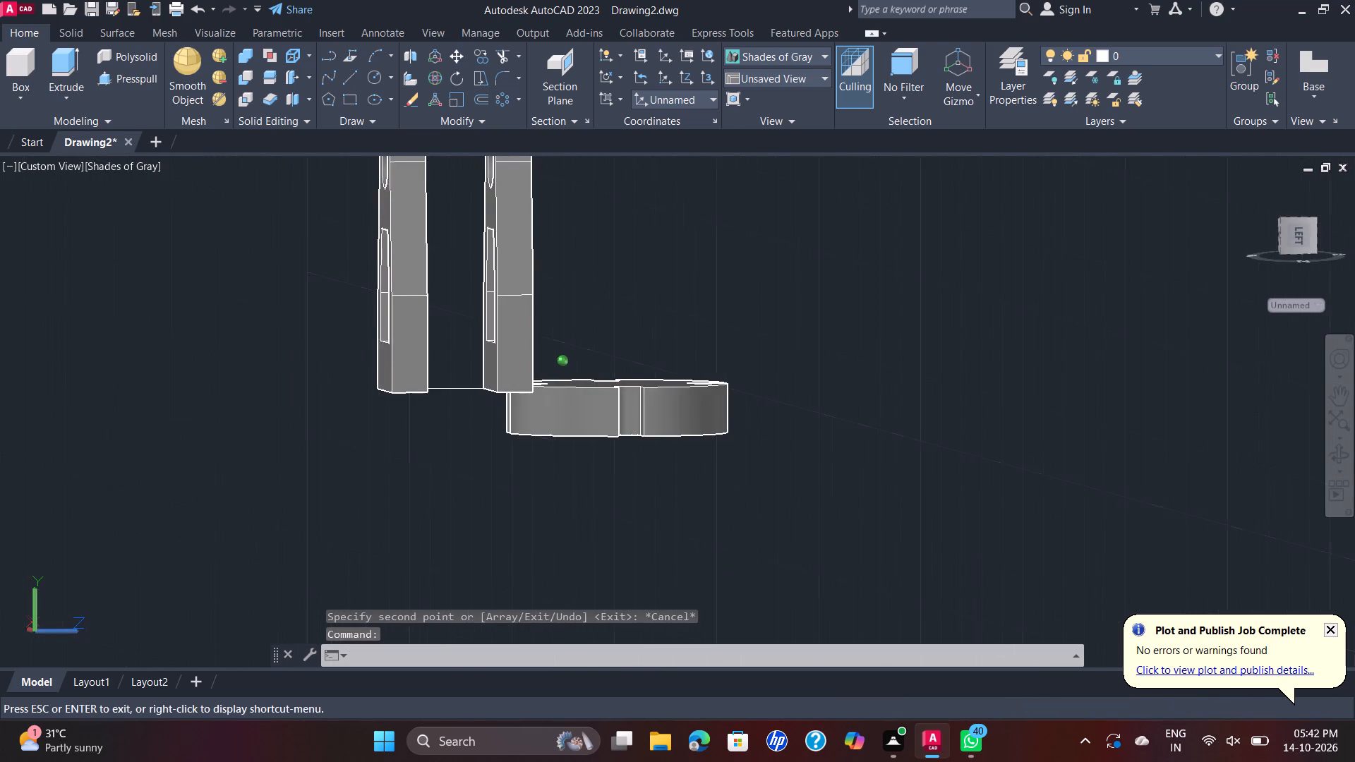
pyautogui.keyDown('shift'); pyautogui.moveTo(803, 347); pyautogui.dragTo(799, 343, button='middle'); pyautogui.keyUp('shift')
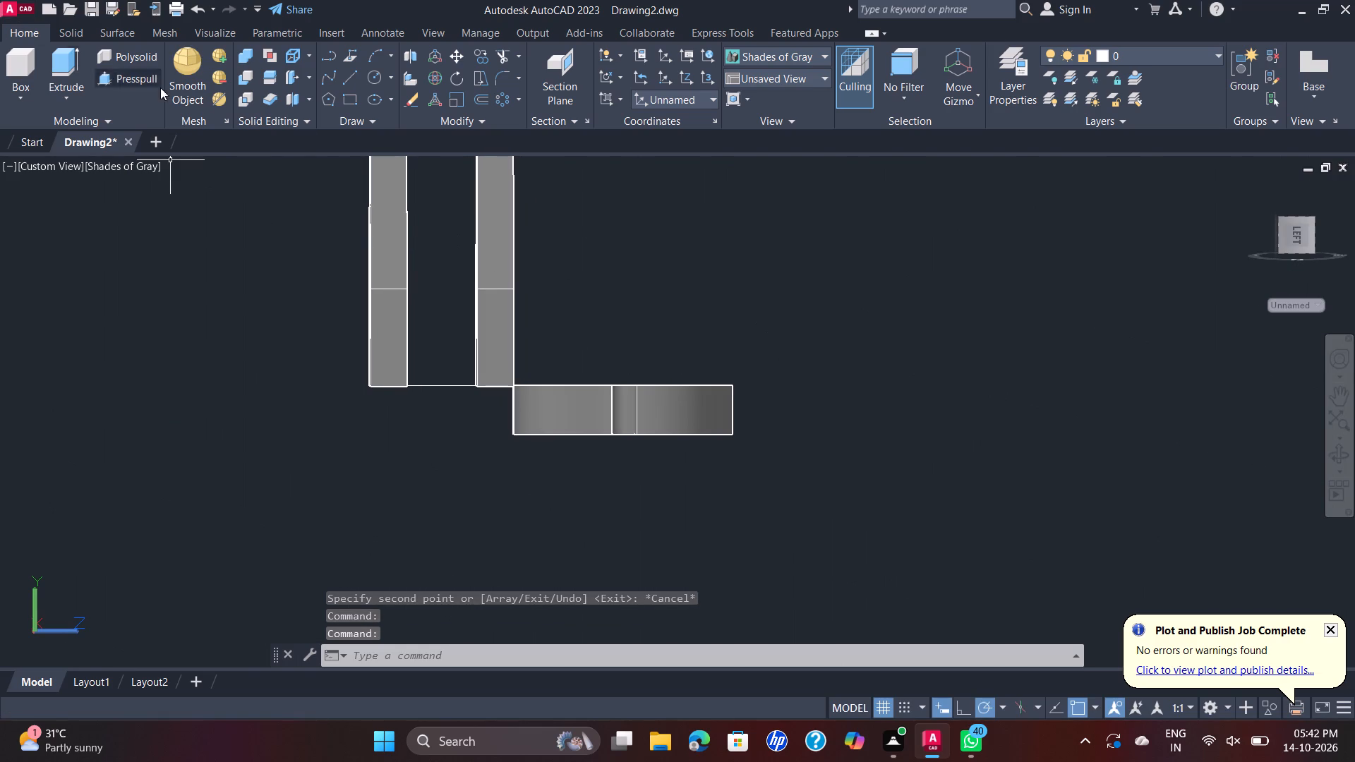
pyautogui.click(349, 78)
pyautogui.click(405, 385)
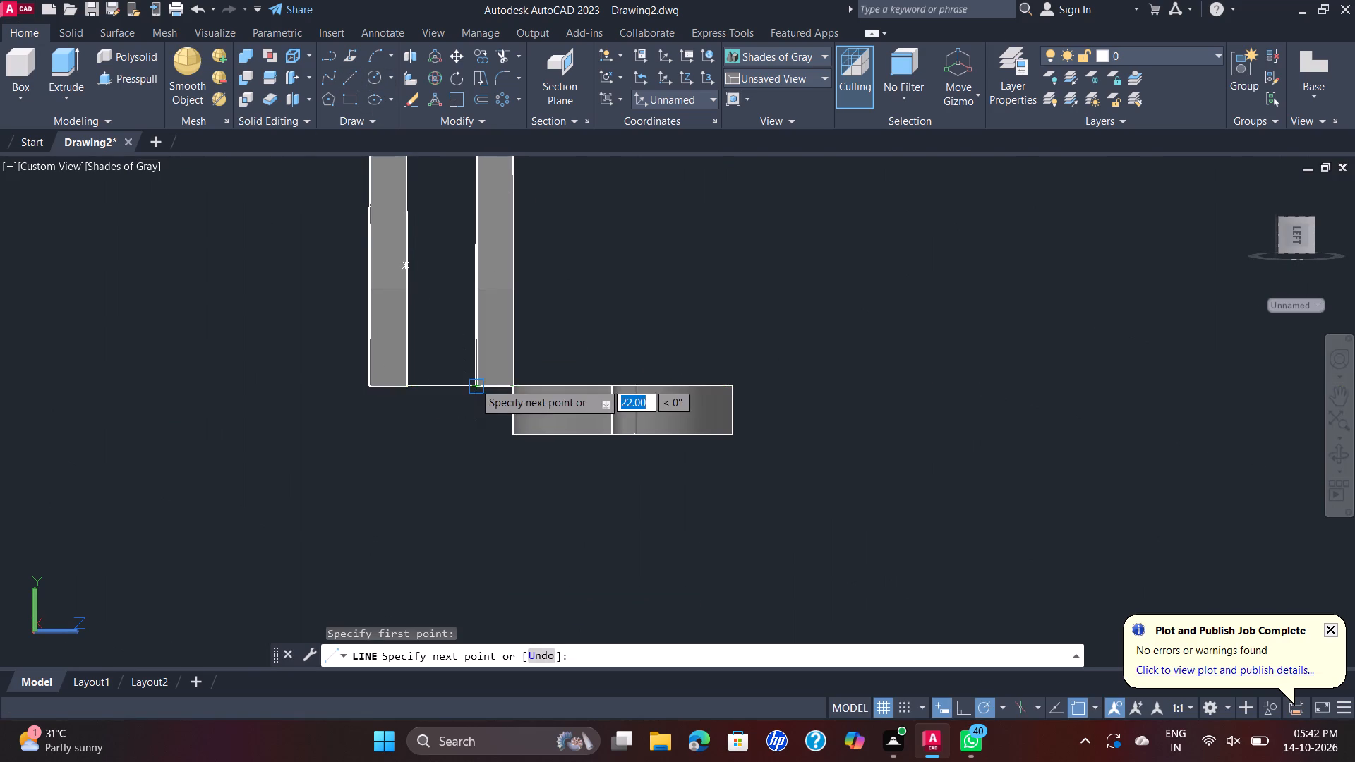
pyautogui.click(476, 382)
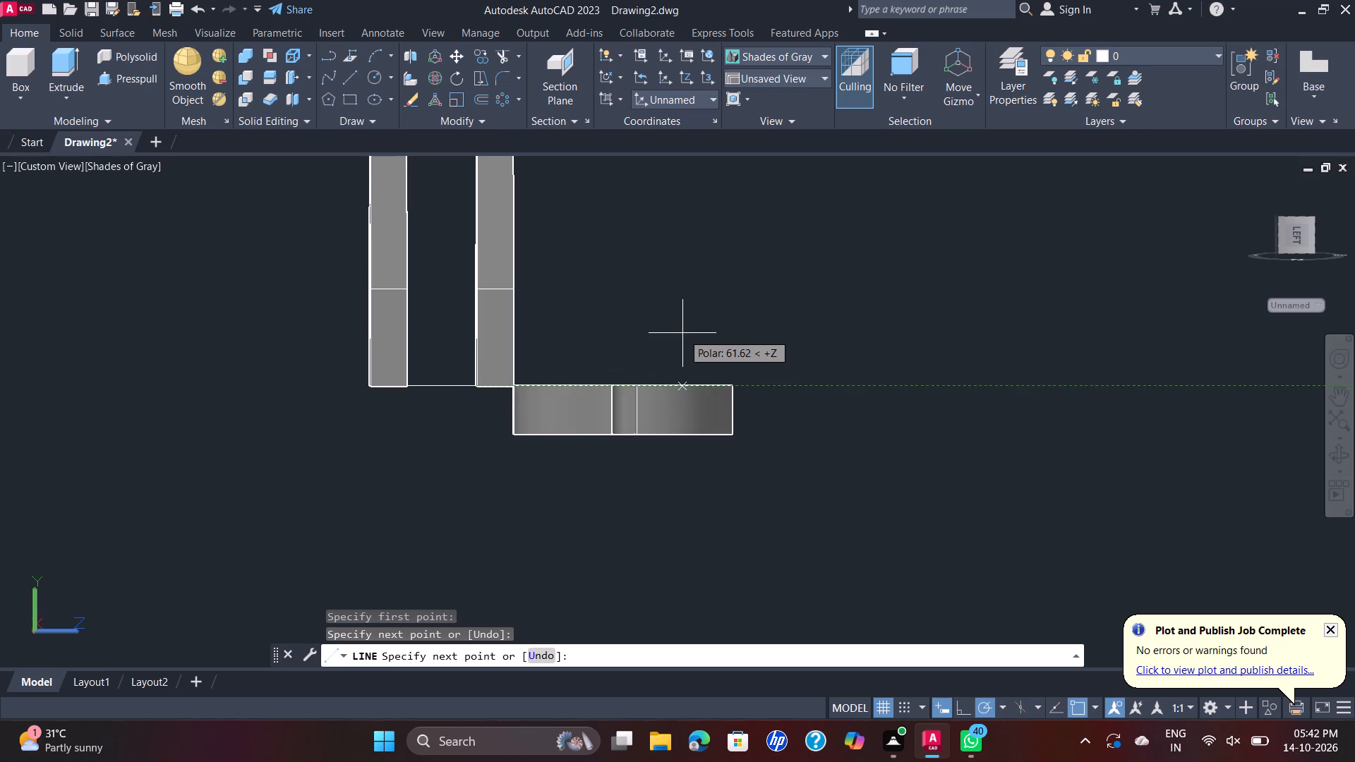
pyautogui.press('Escape')
pyautogui.keyDown('shift'); pyautogui.moveTo(684, 332); pyautogui.dragTo(717, 373, button='middle'); pyautogui.keyUp('shift')
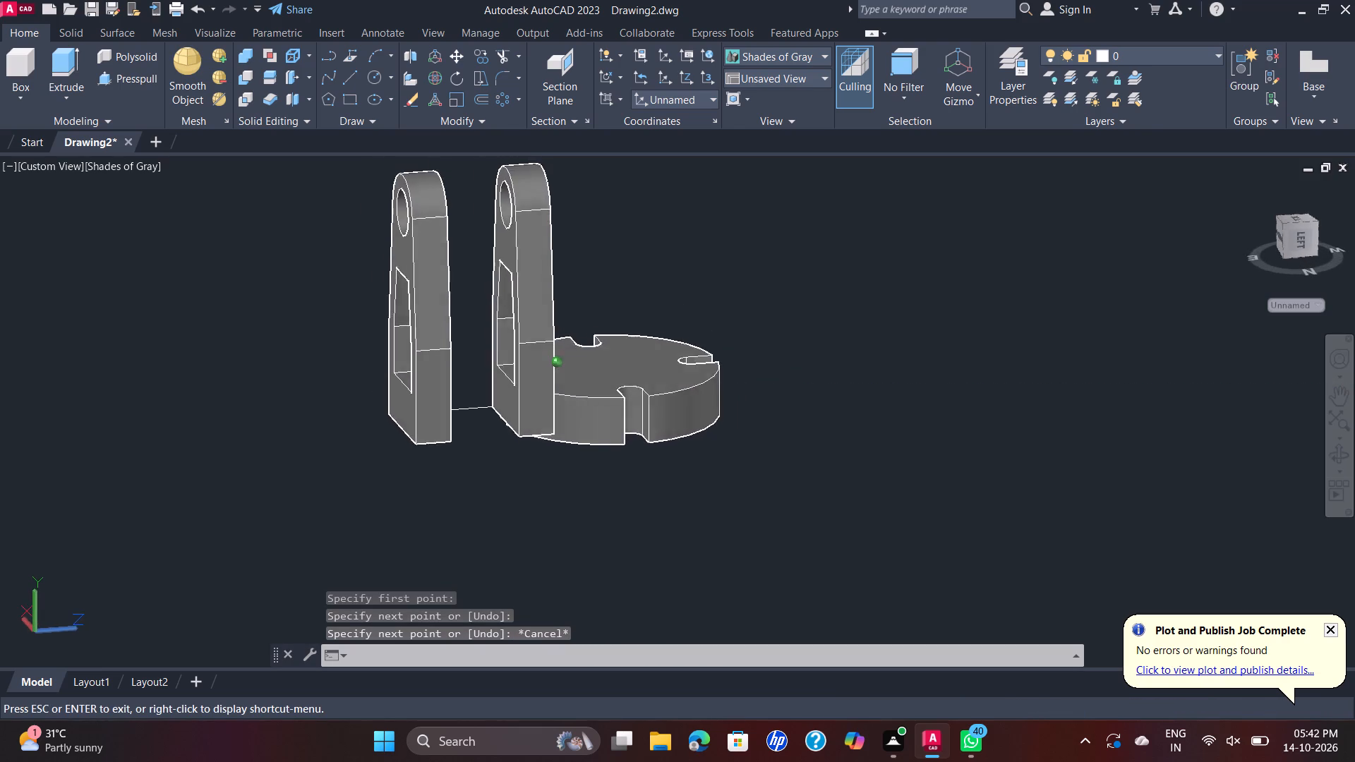
# Draw a second 22-unit line between the uprights' facing bottom corners, on the side opposite the first connecting line.
pyautogui.keyDown('shift'); pyautogui.moveTo(717, 373); pyautogui.dragTo(705, 421, button='middle'); pyautogui.keyUp('shift')
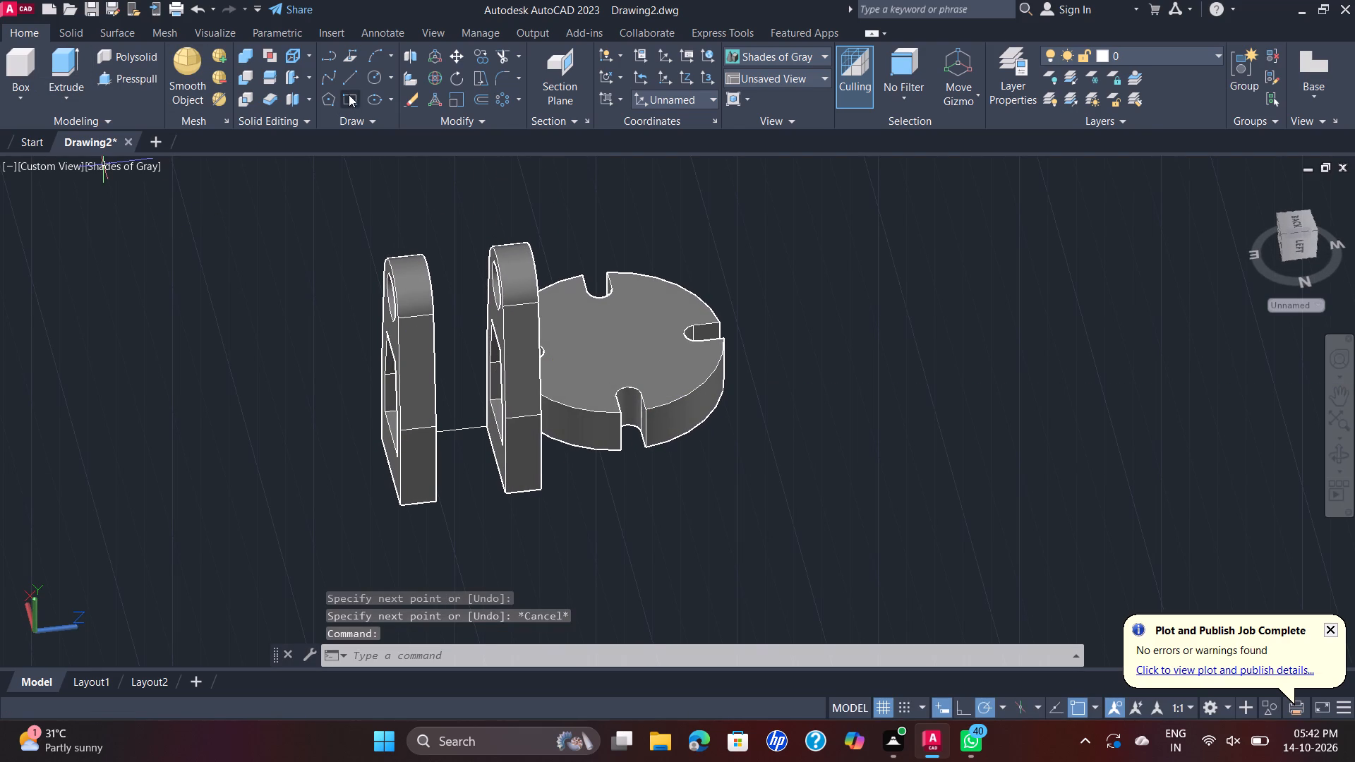
pyautogui.click(341, 83)
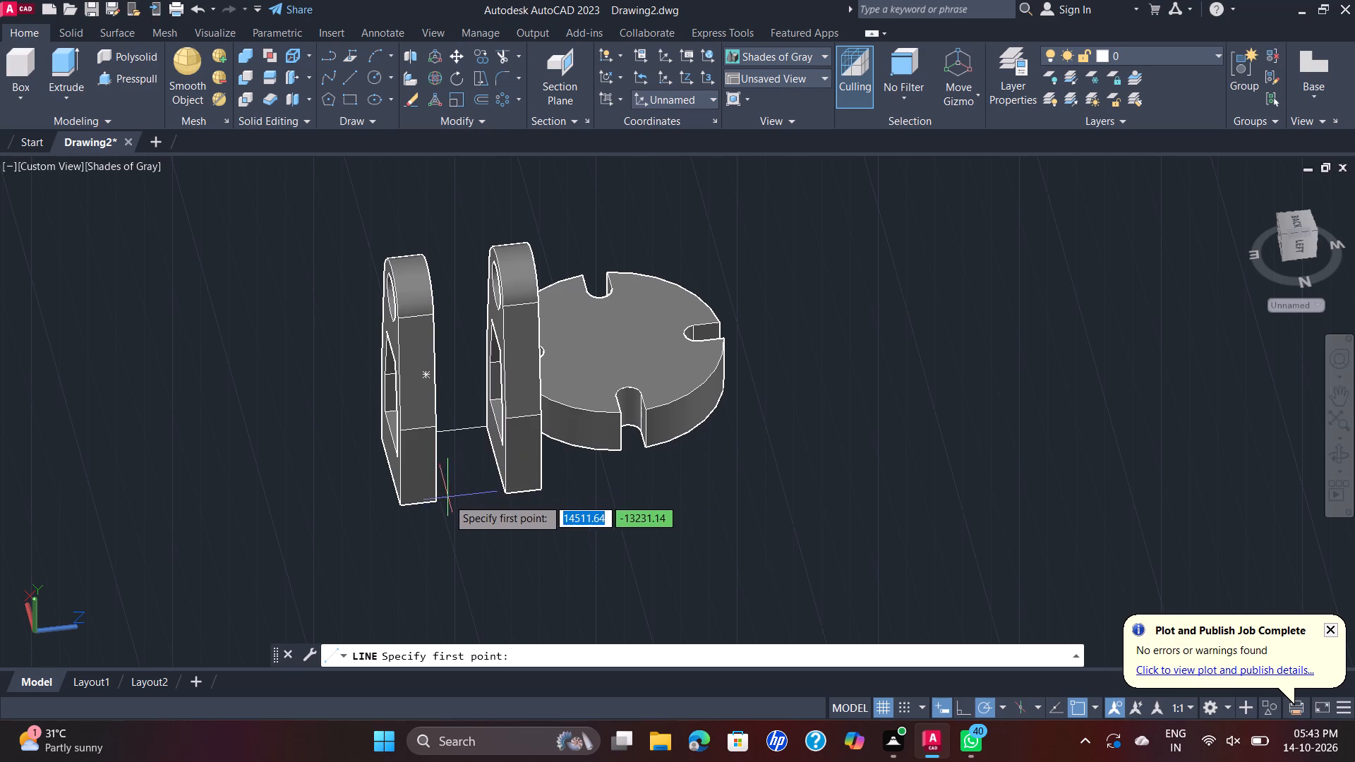
pyautogui.click(437, 502)
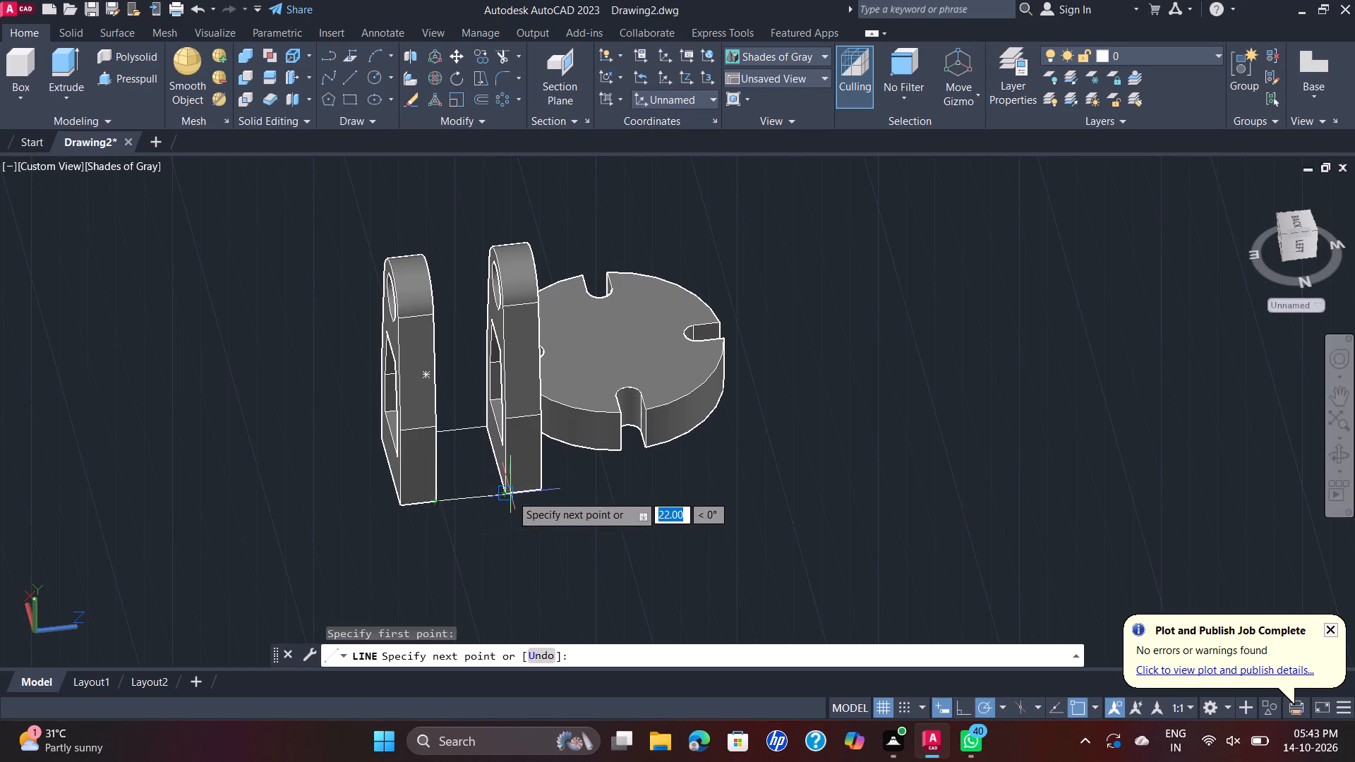
pyautogui.scroll(1, 502, 495)
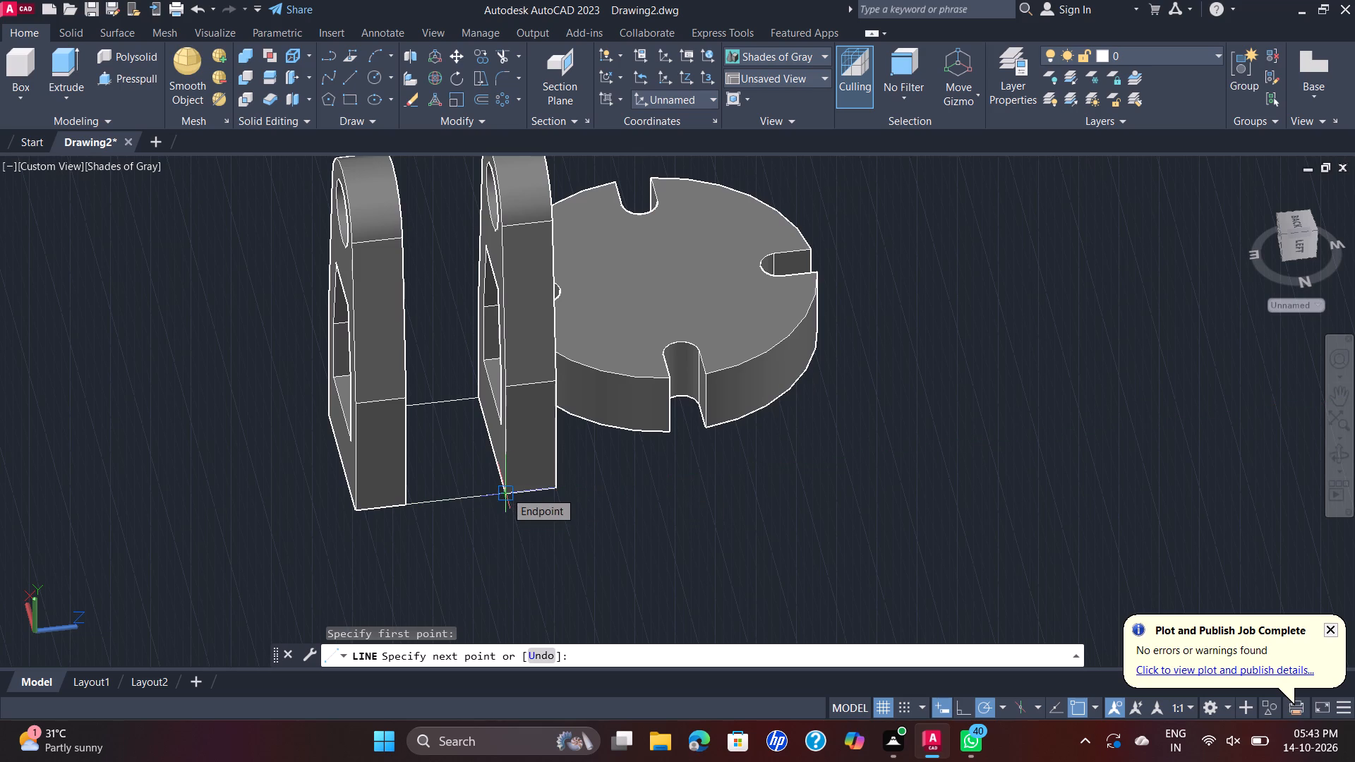
pyautogui.click(505, 491)
pyautogui.press('Escape')
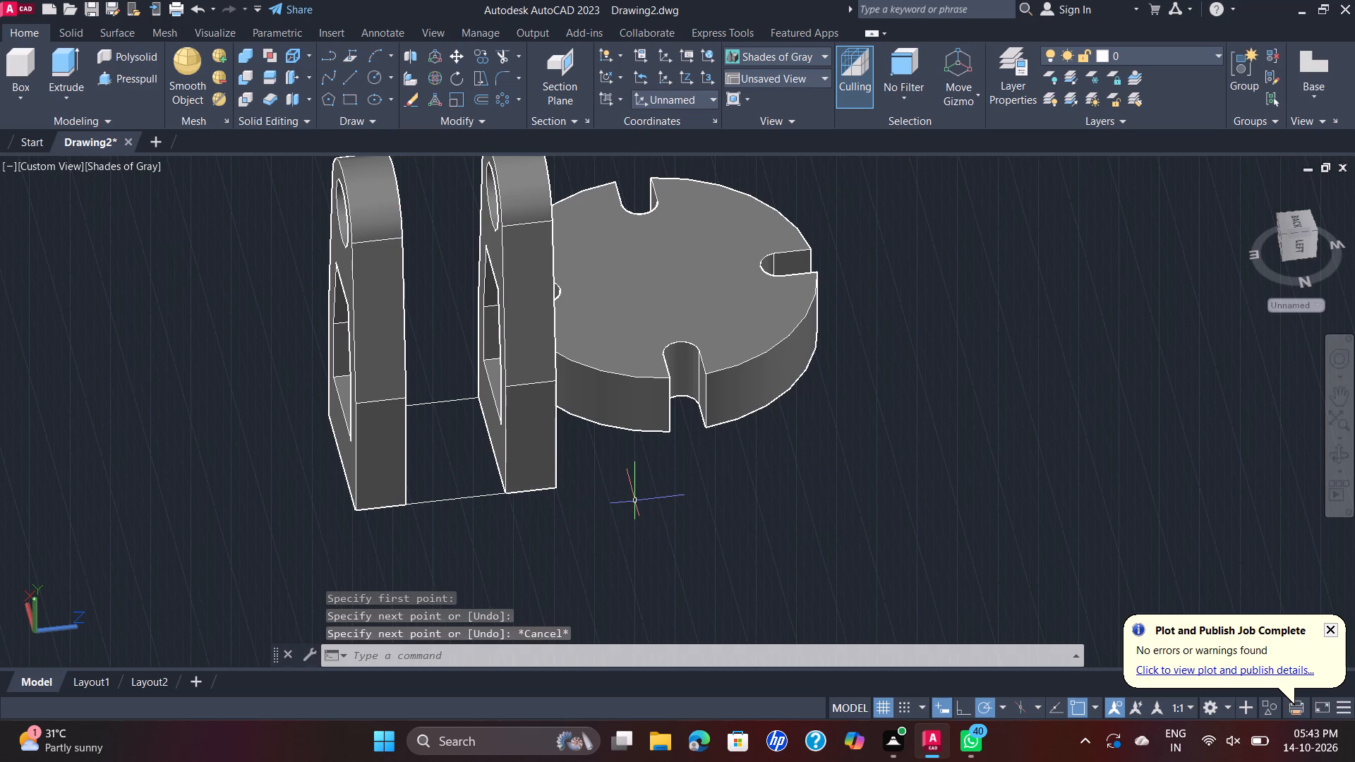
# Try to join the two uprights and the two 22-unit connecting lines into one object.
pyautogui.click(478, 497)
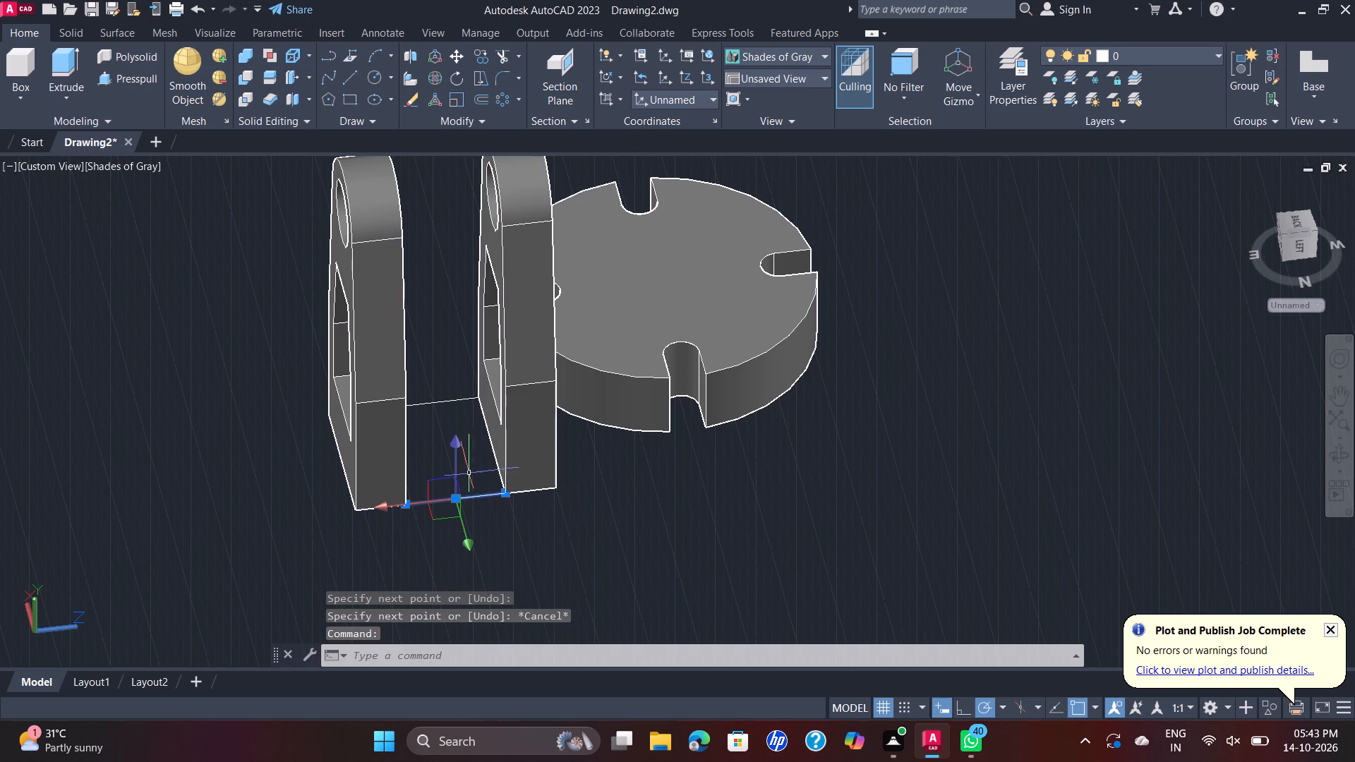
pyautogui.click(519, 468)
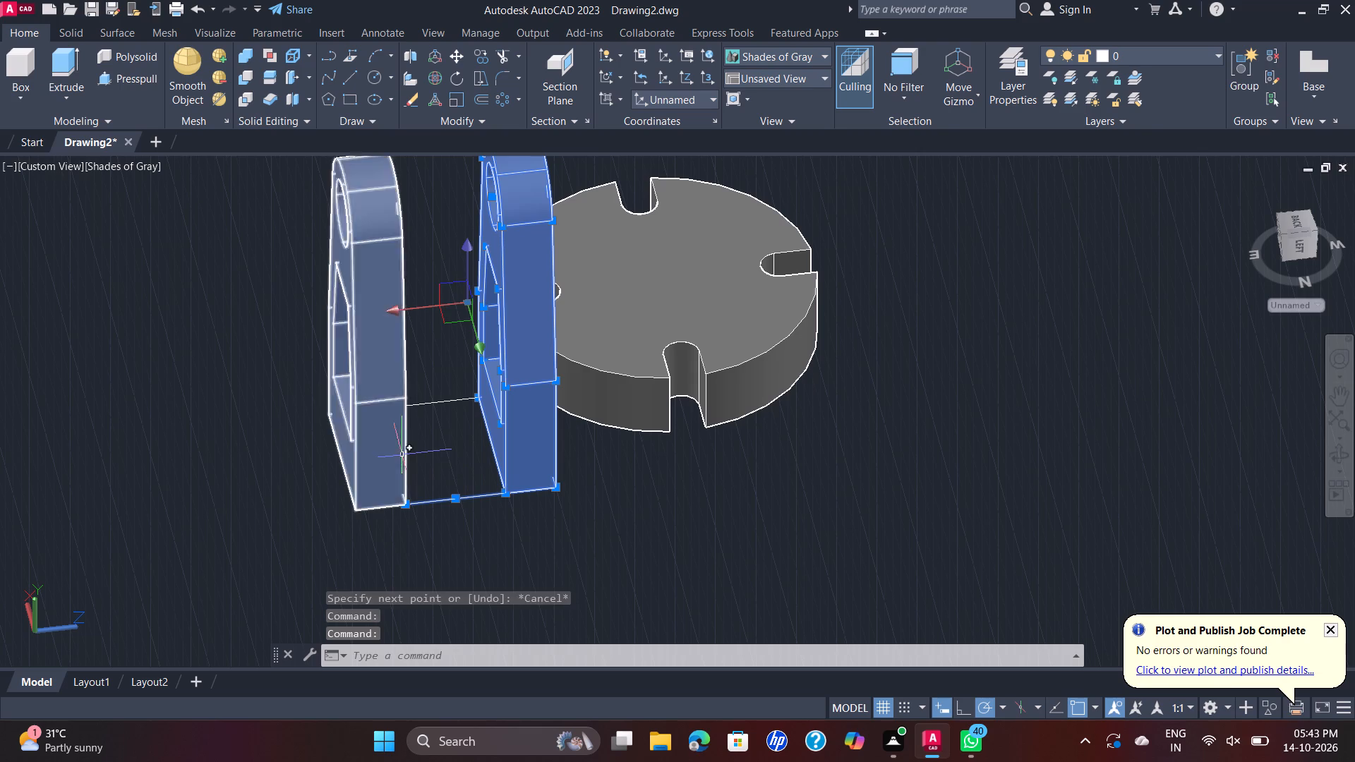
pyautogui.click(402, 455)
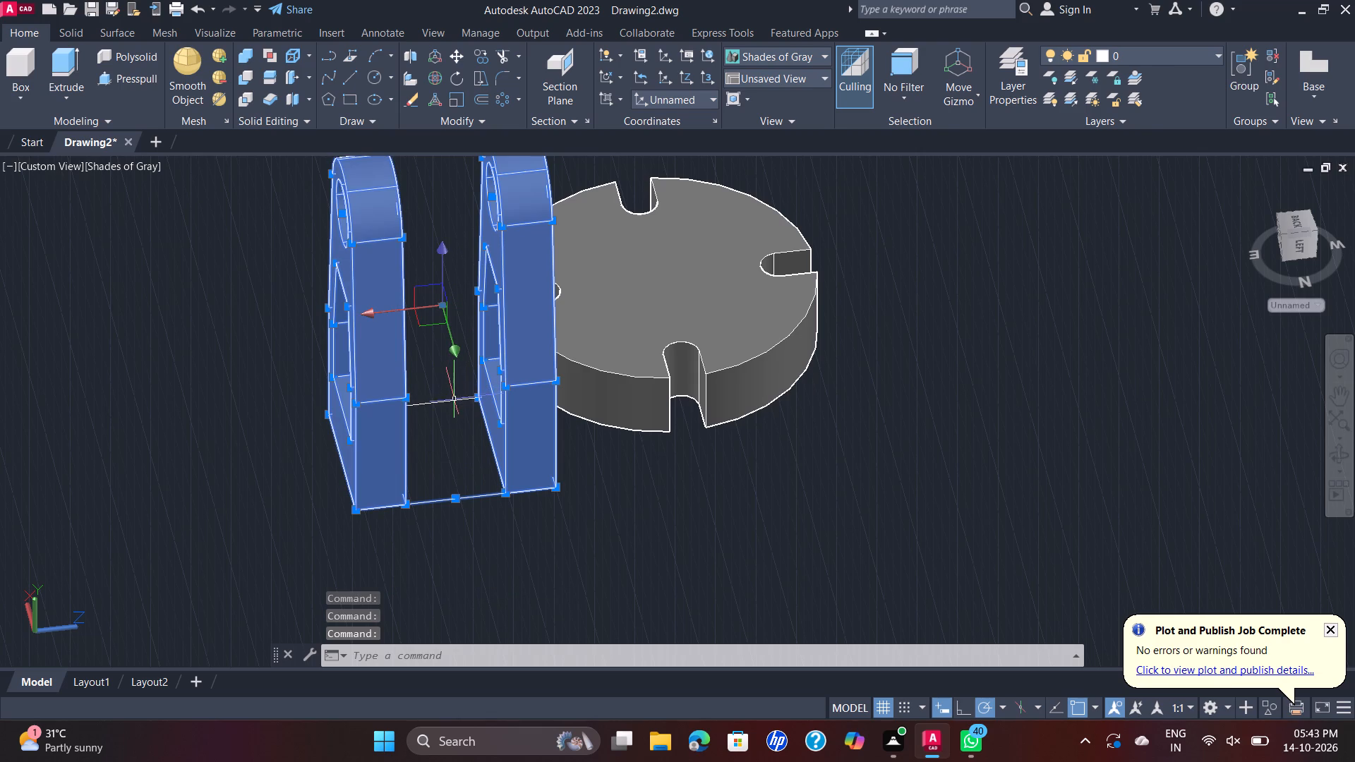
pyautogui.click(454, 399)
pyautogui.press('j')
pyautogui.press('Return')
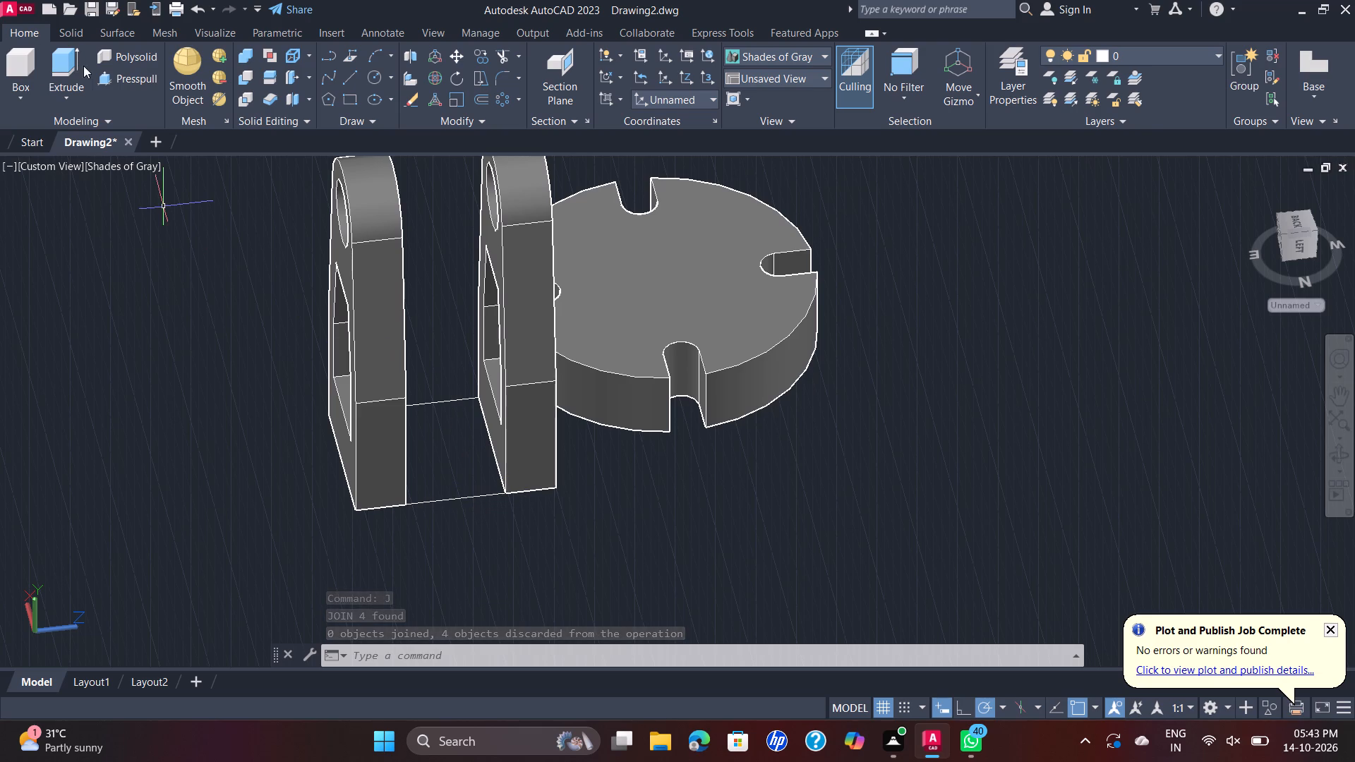
# Presspull the first 22-unit connecting line 33 units to the opposite line, forming a flat surface between the uprights' feet.
pyautogui.click(121, 84)
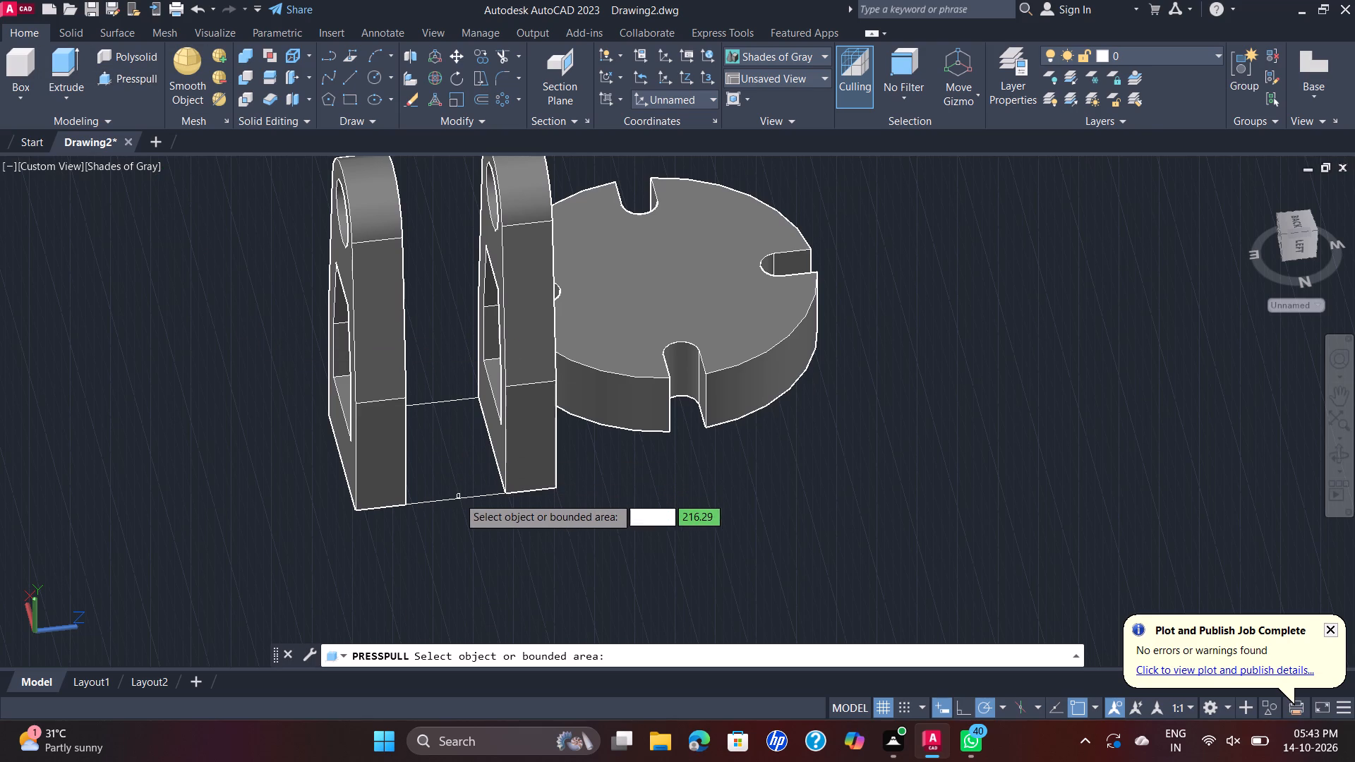
pyautogui.click(433, 403)
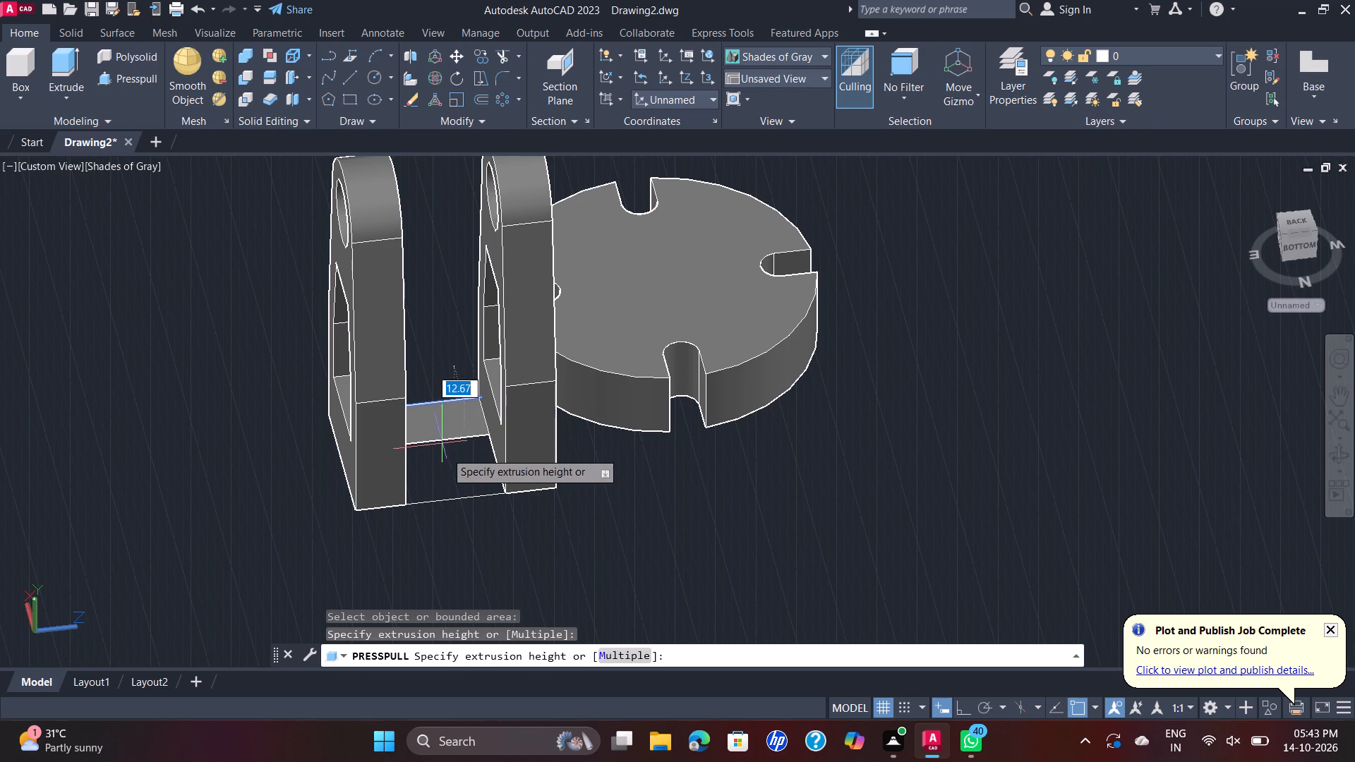
pyautogui.click(453, 501)
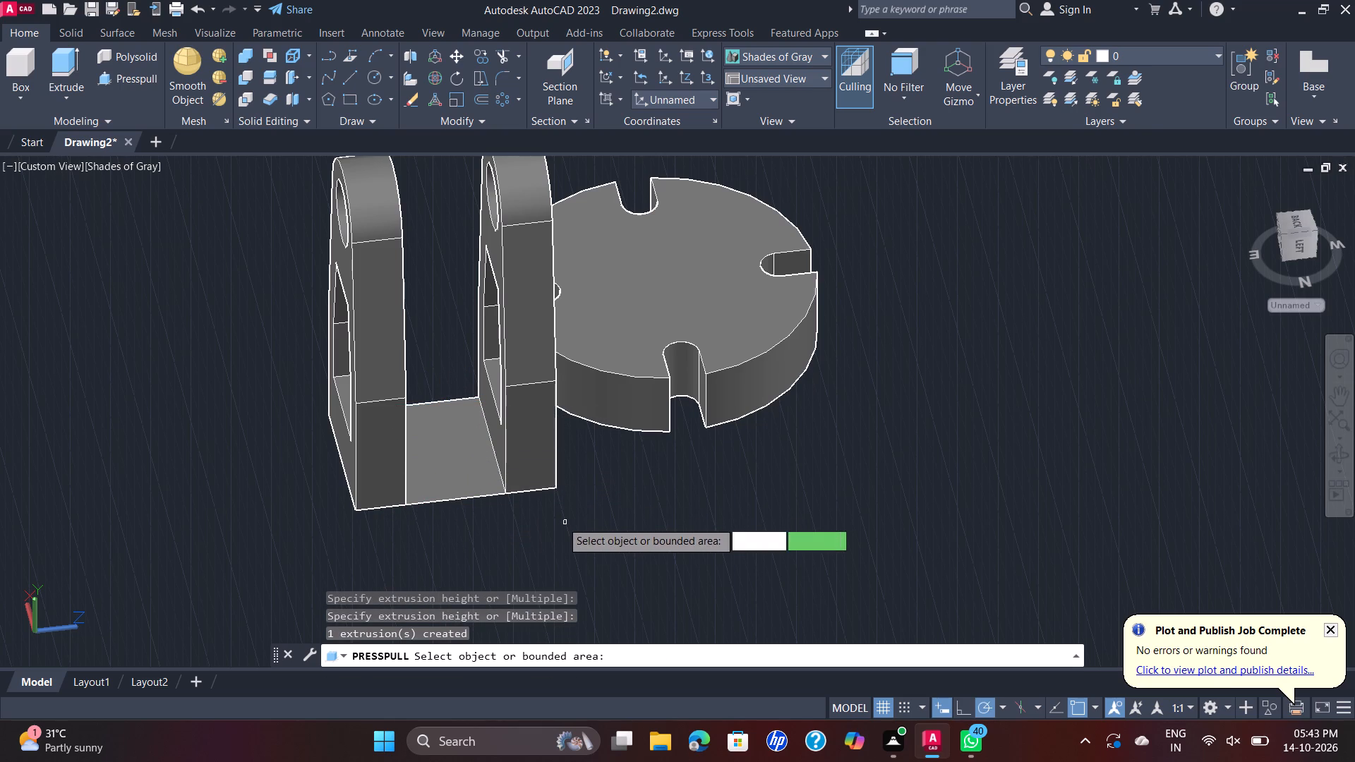
pyautogui.press('Escape')
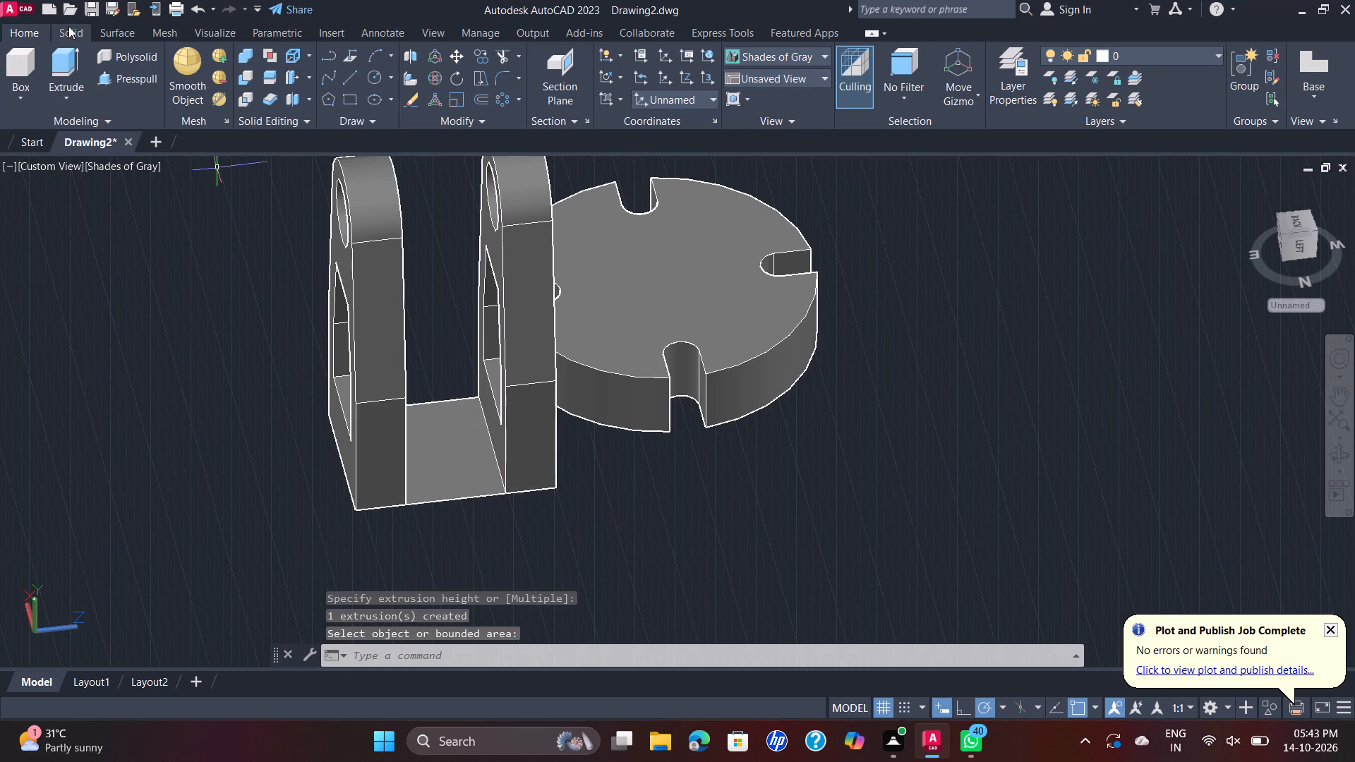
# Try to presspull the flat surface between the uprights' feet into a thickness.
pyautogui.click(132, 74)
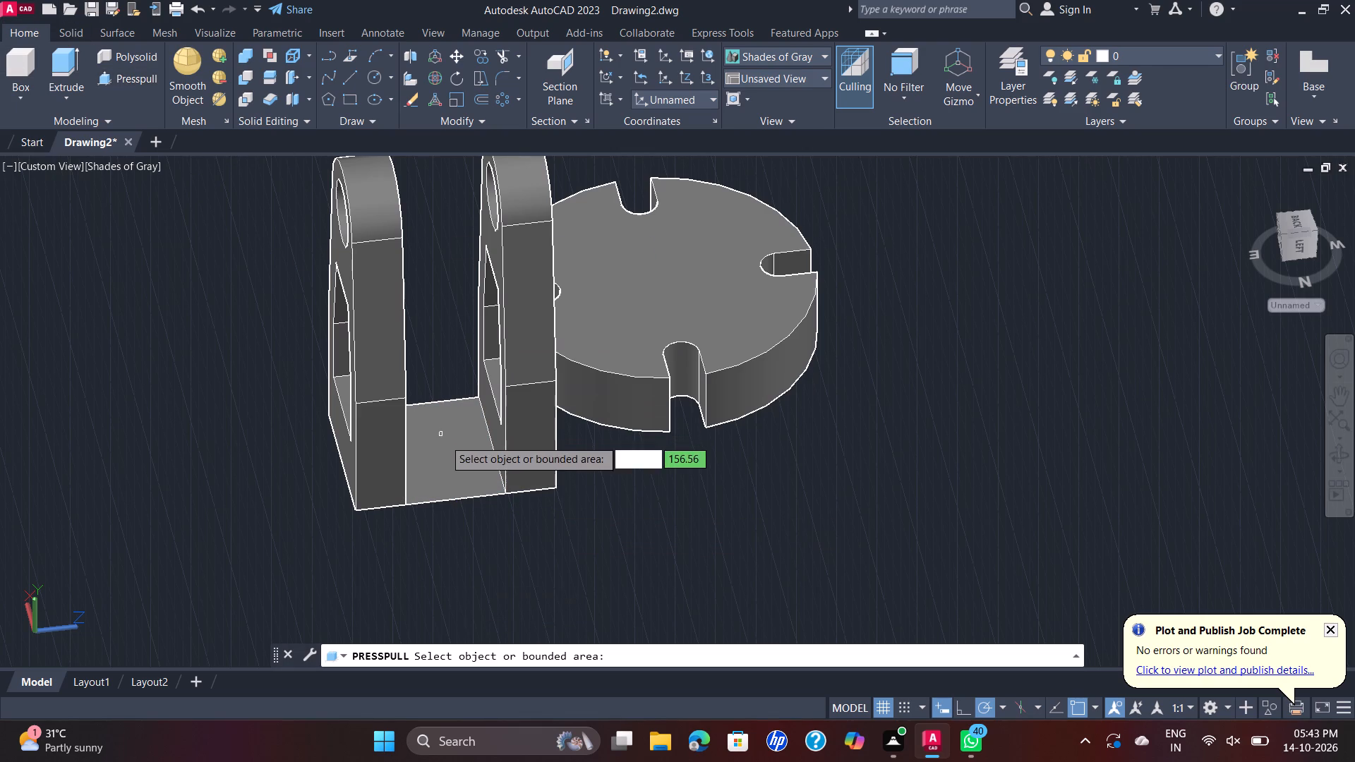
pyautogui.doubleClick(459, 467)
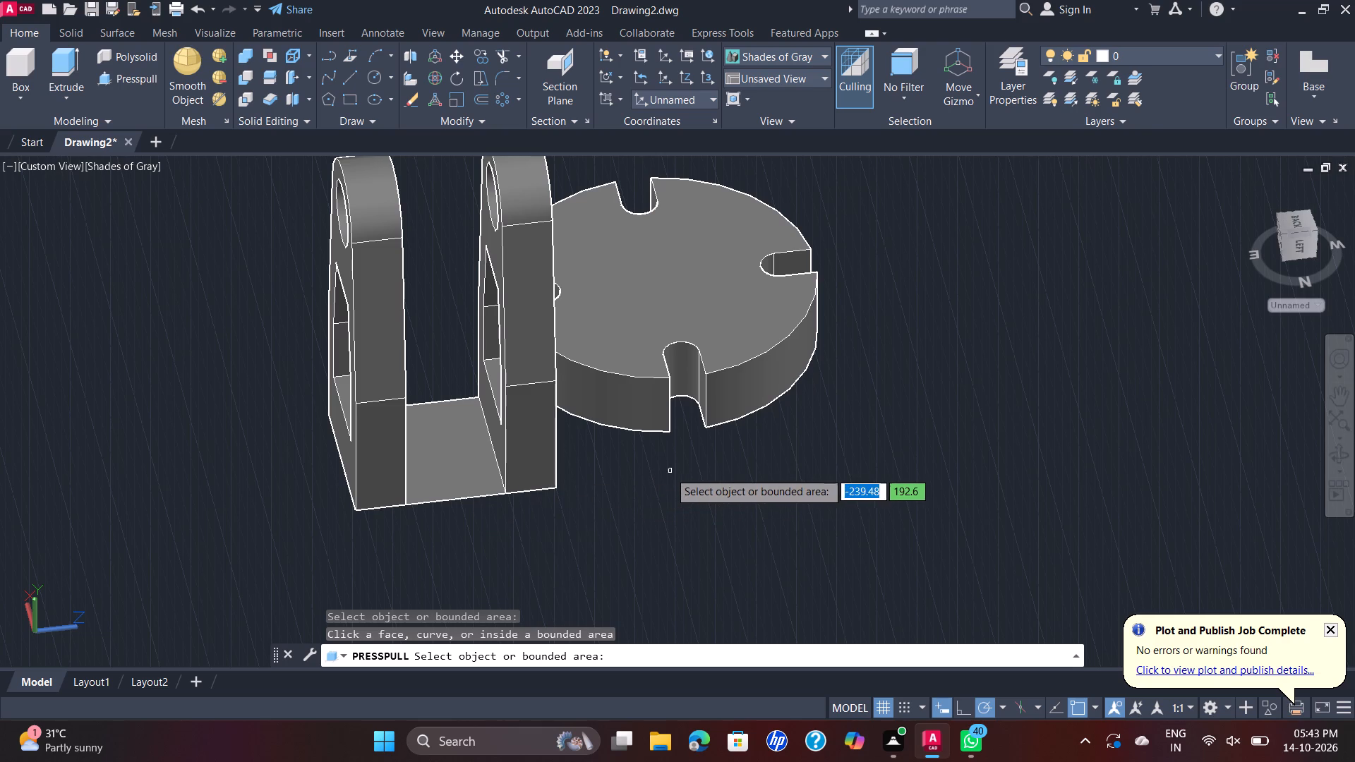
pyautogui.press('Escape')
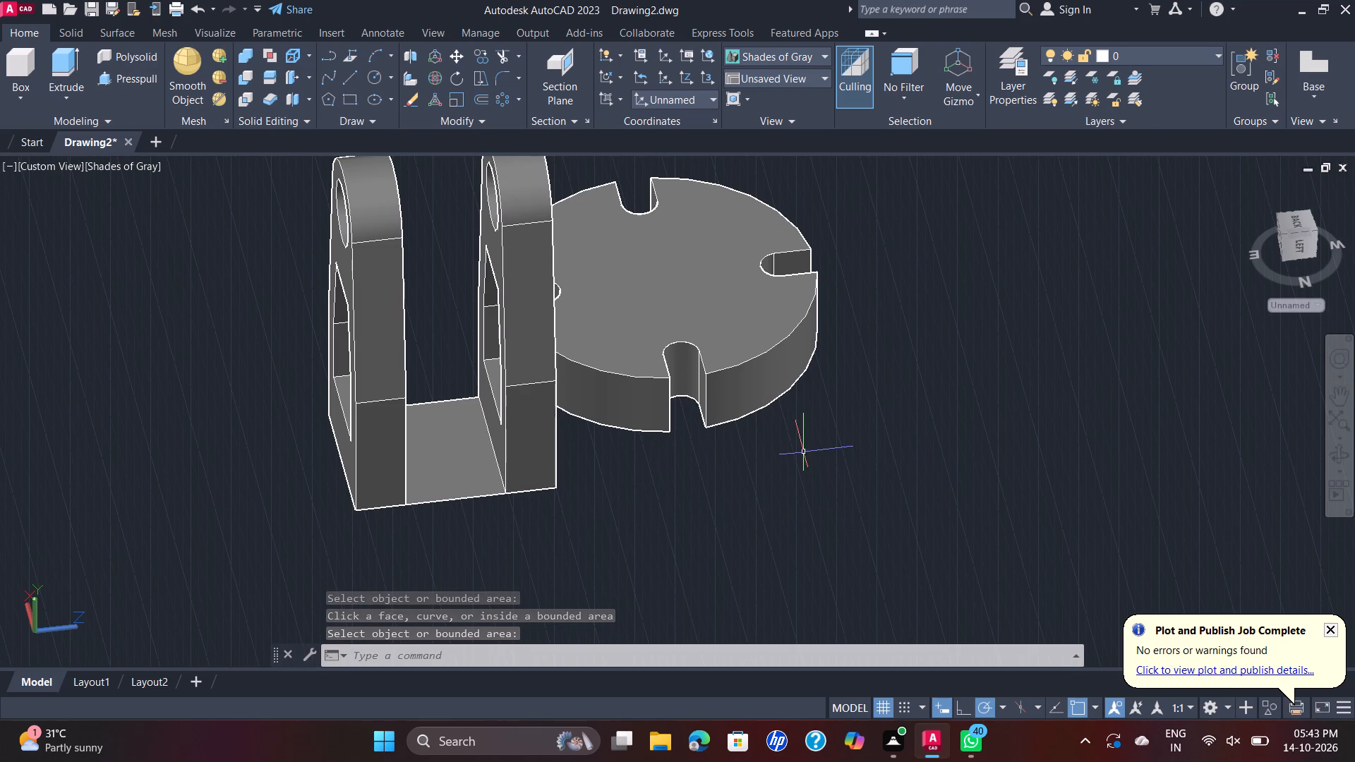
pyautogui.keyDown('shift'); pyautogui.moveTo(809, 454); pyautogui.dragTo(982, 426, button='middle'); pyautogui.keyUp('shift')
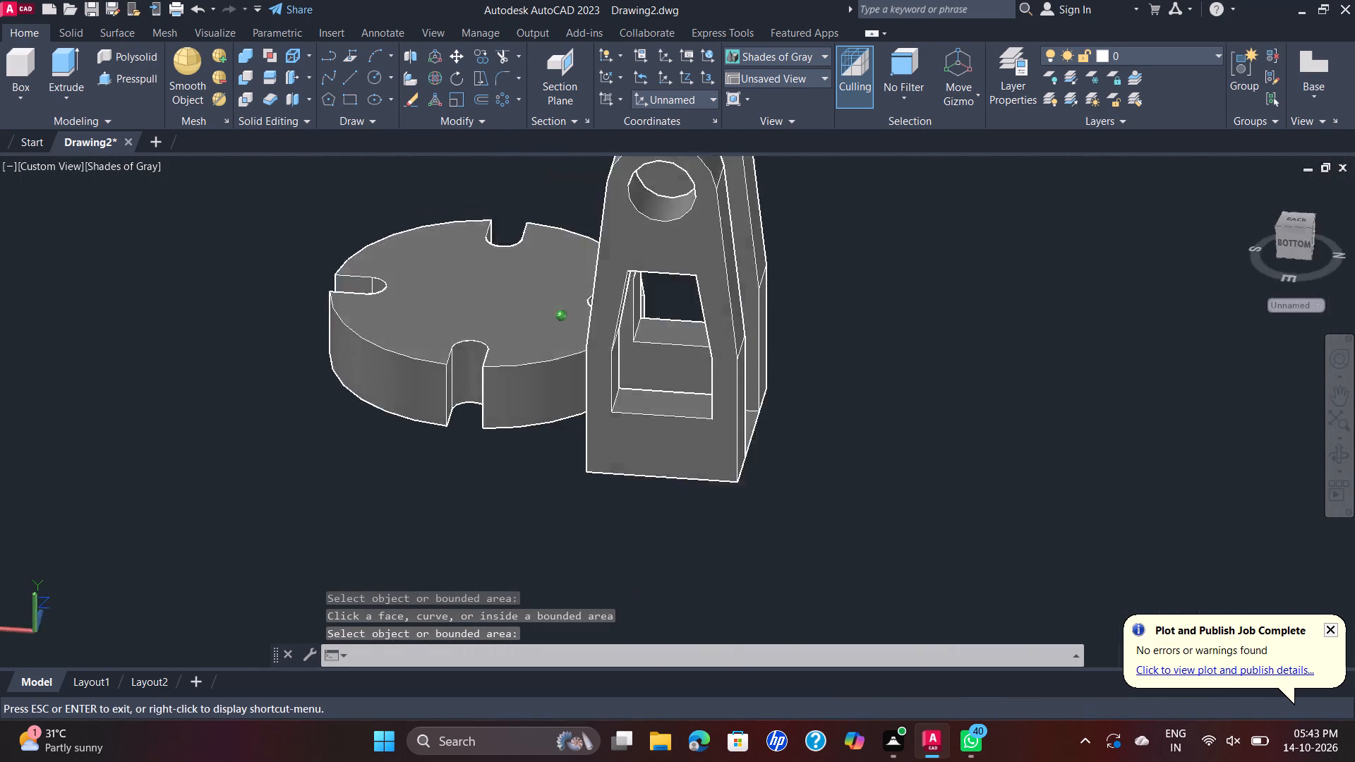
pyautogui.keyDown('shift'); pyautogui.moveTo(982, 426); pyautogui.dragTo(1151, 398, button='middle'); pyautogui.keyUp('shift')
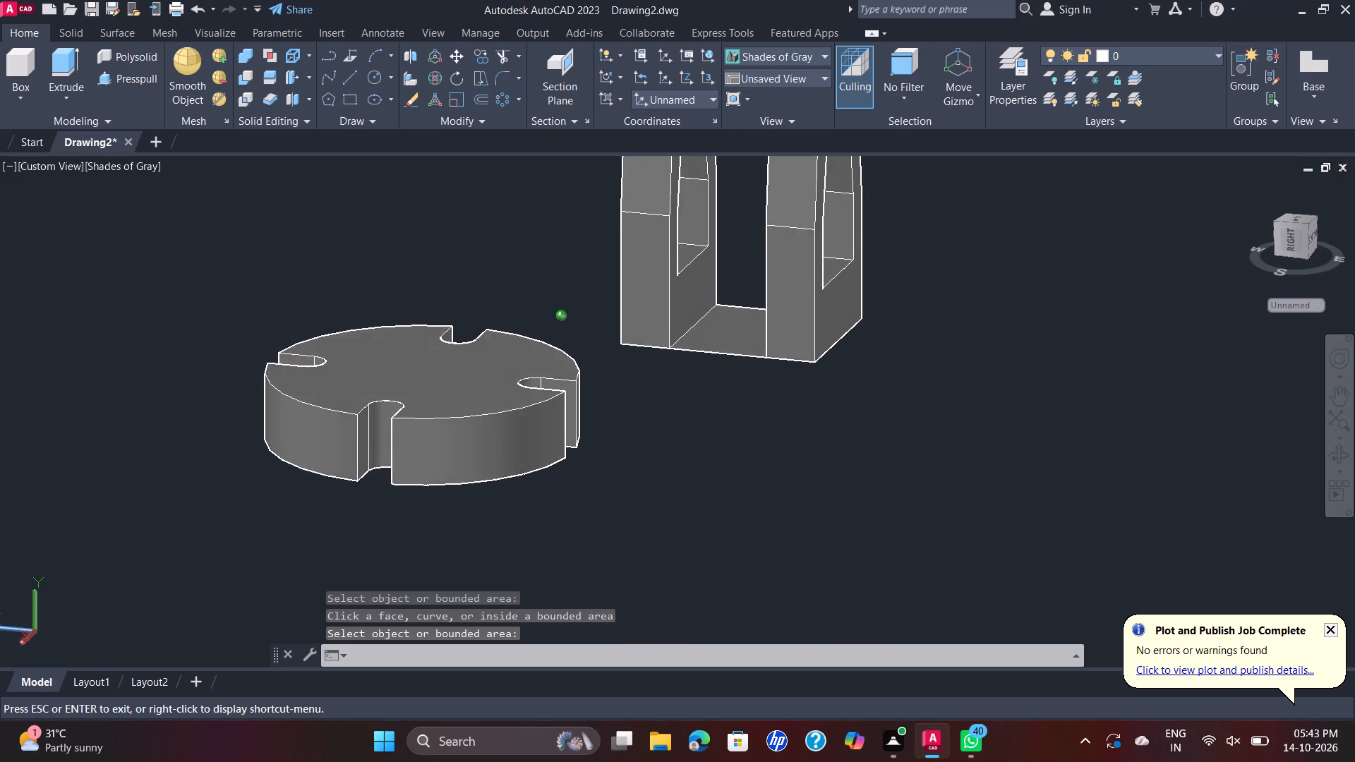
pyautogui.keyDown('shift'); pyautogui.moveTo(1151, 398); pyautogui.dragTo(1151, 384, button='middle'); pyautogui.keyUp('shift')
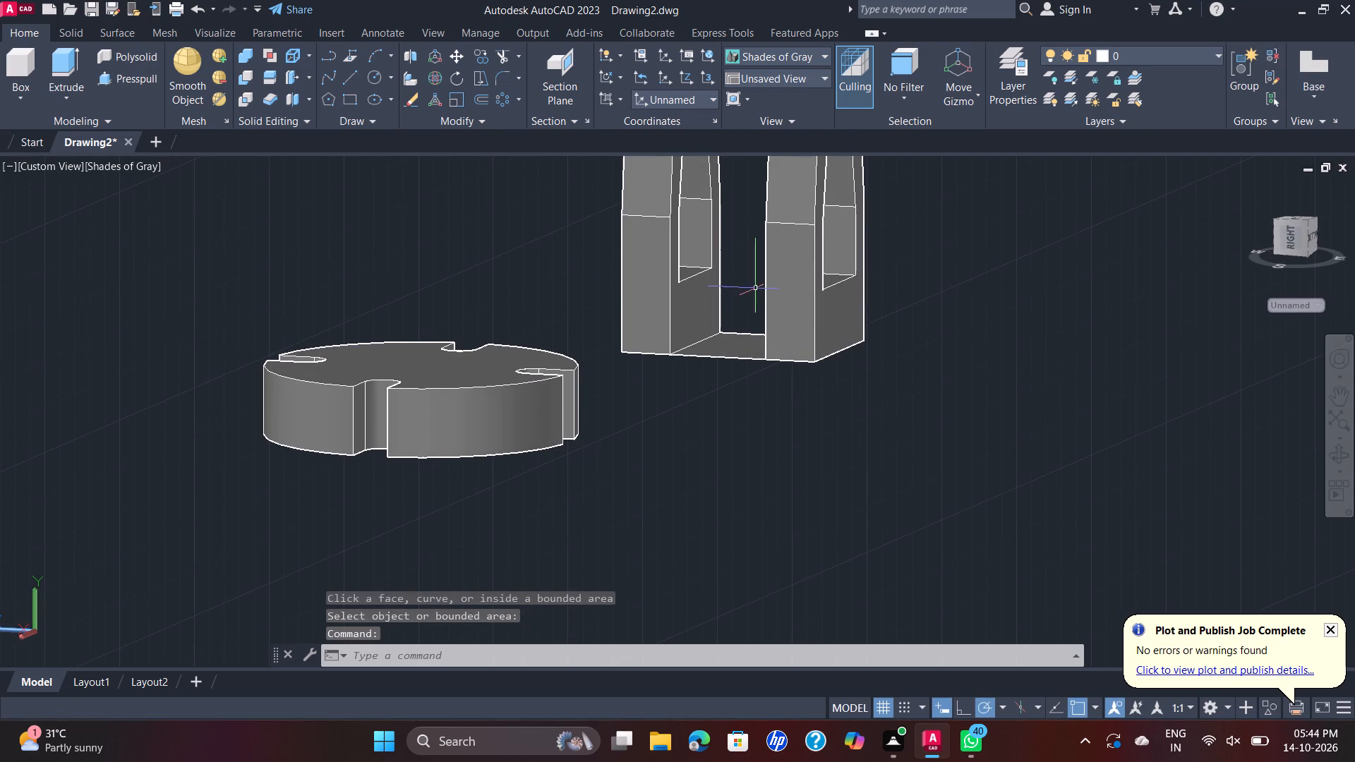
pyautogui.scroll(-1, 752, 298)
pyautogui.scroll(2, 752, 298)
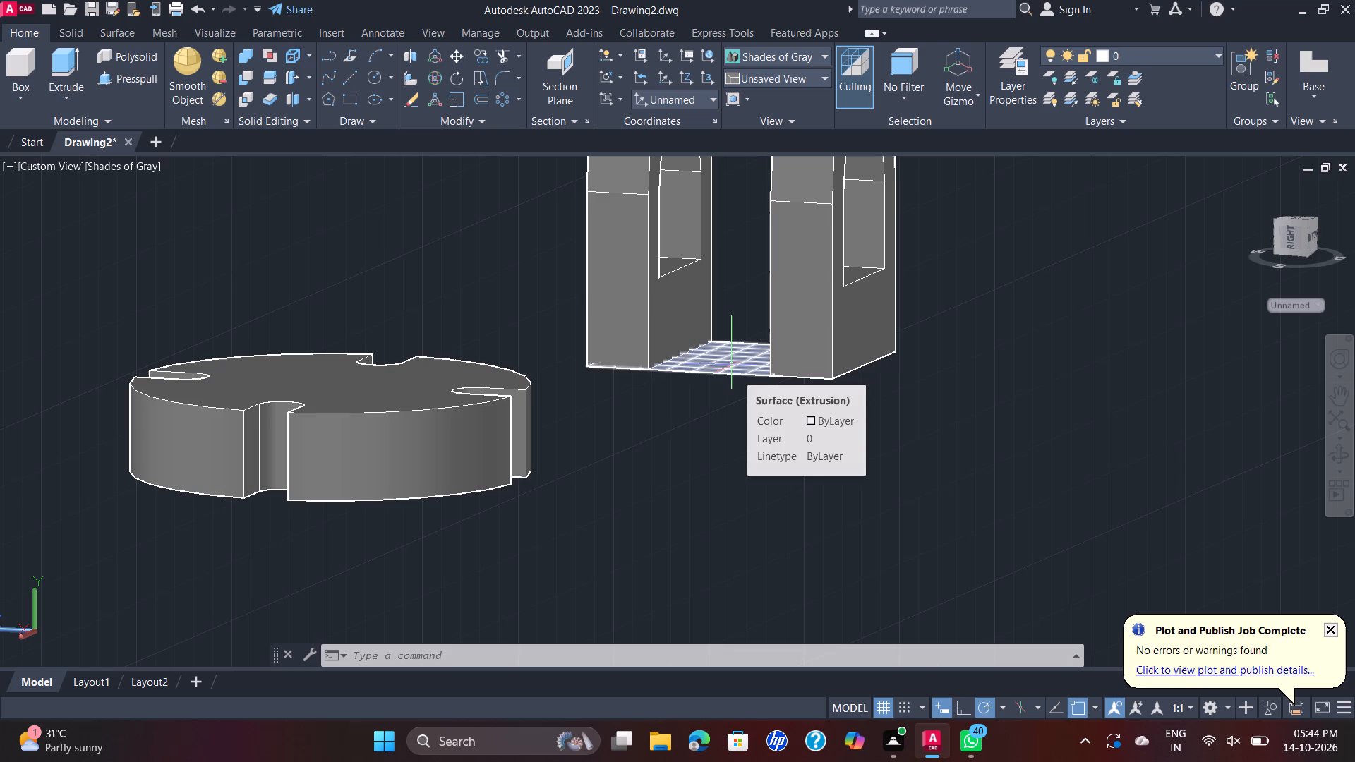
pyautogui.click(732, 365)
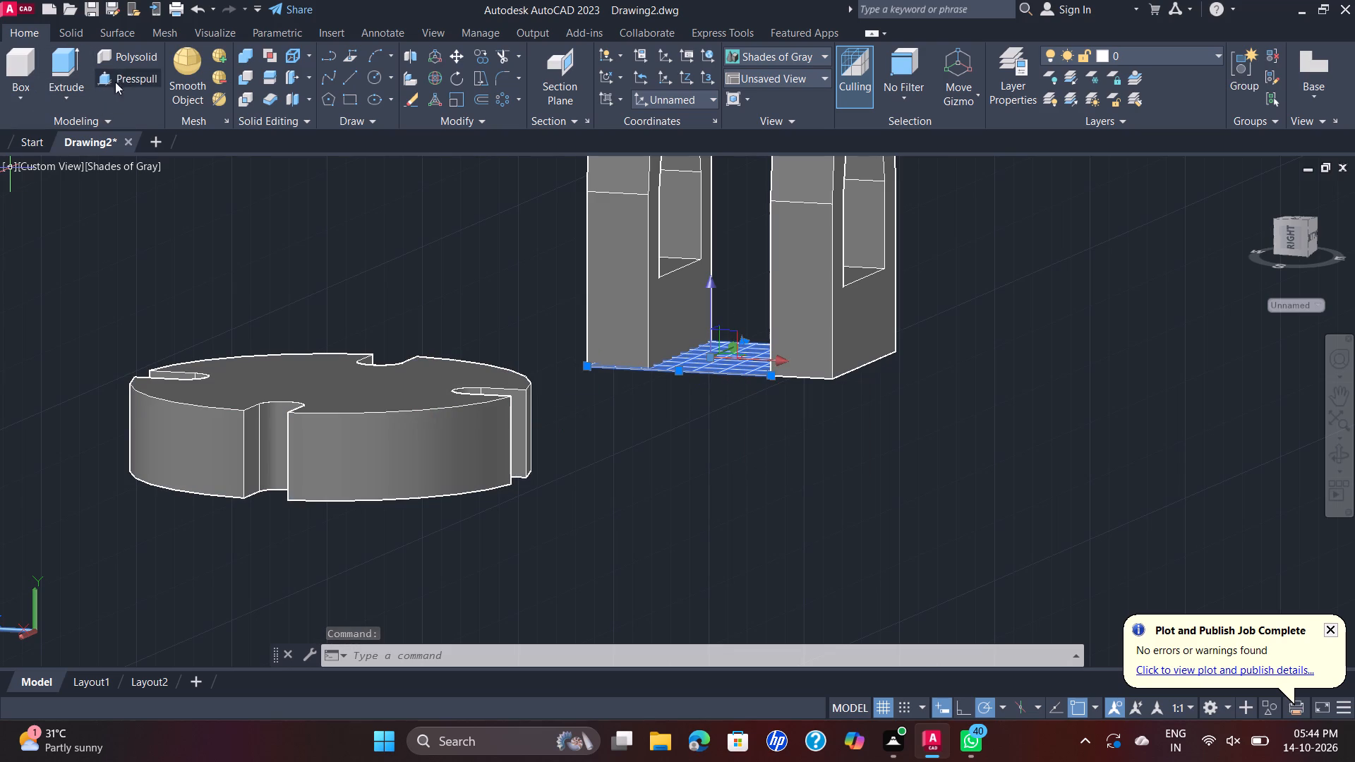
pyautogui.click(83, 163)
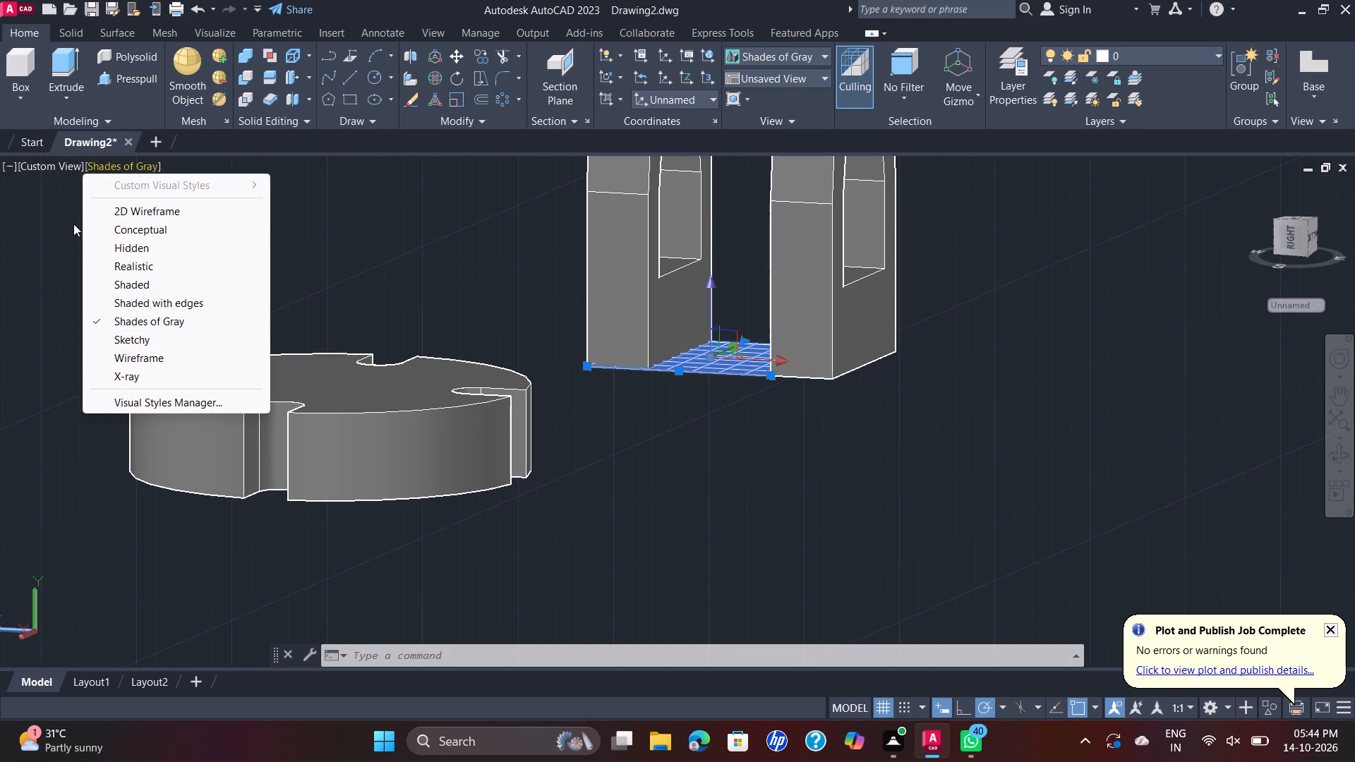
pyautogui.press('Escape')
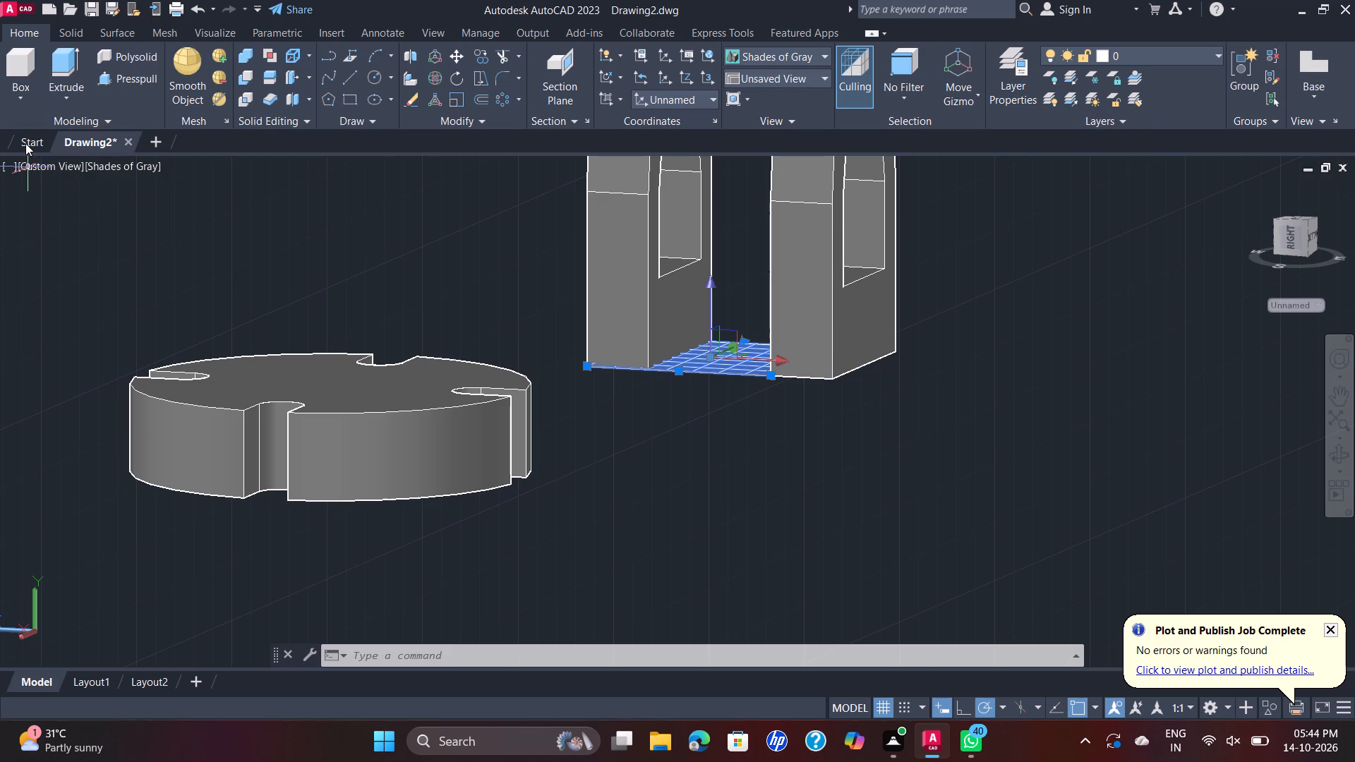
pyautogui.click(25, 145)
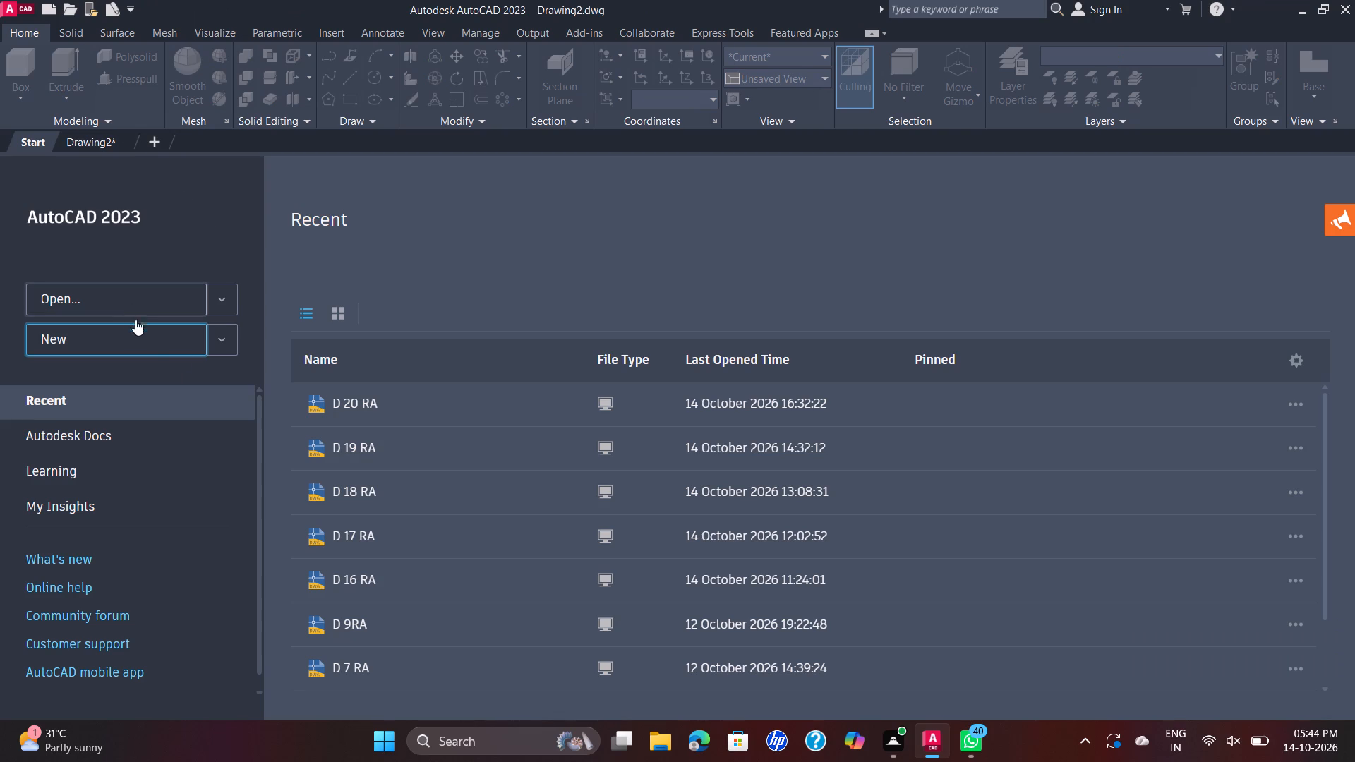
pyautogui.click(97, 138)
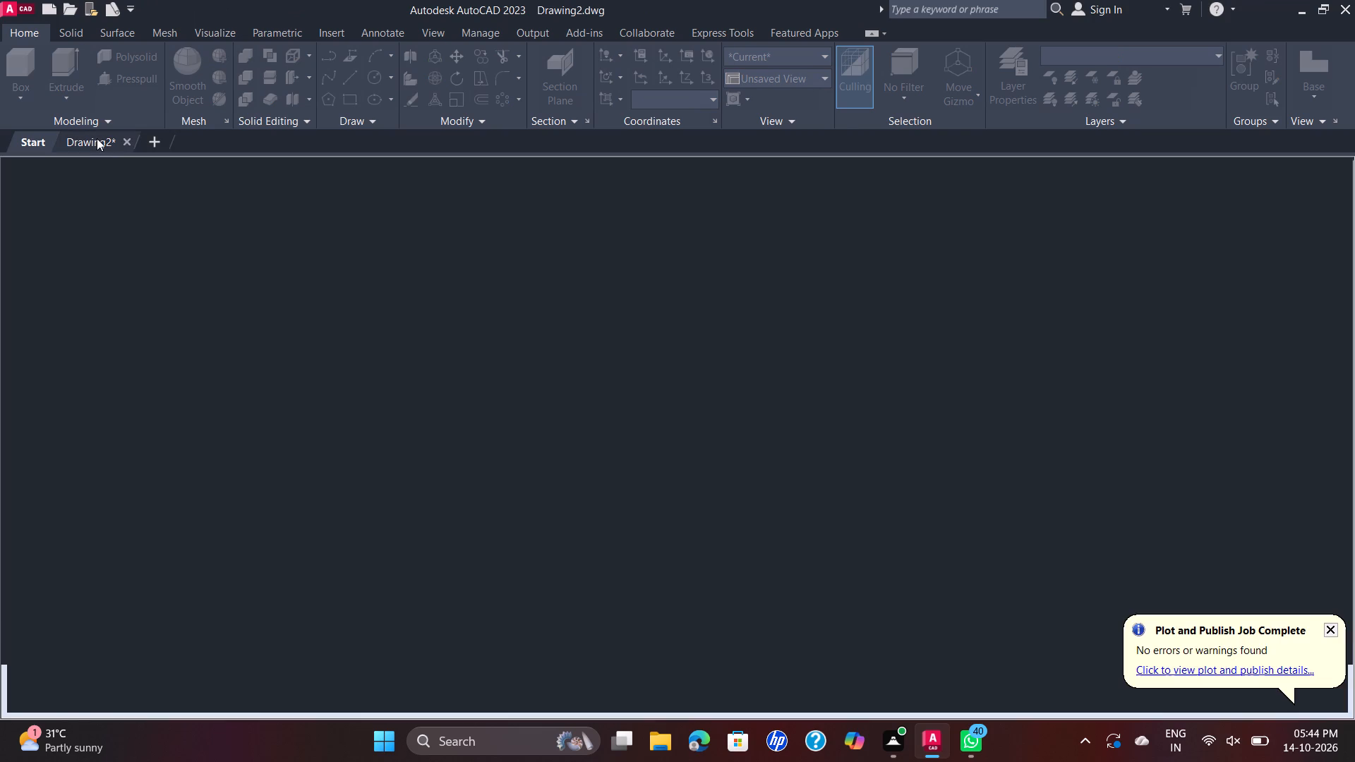
# Switch the model to the SE Isometric view, with the round base and the bracket shown close up.
pyautogui.scroll(-1, 574, 260)
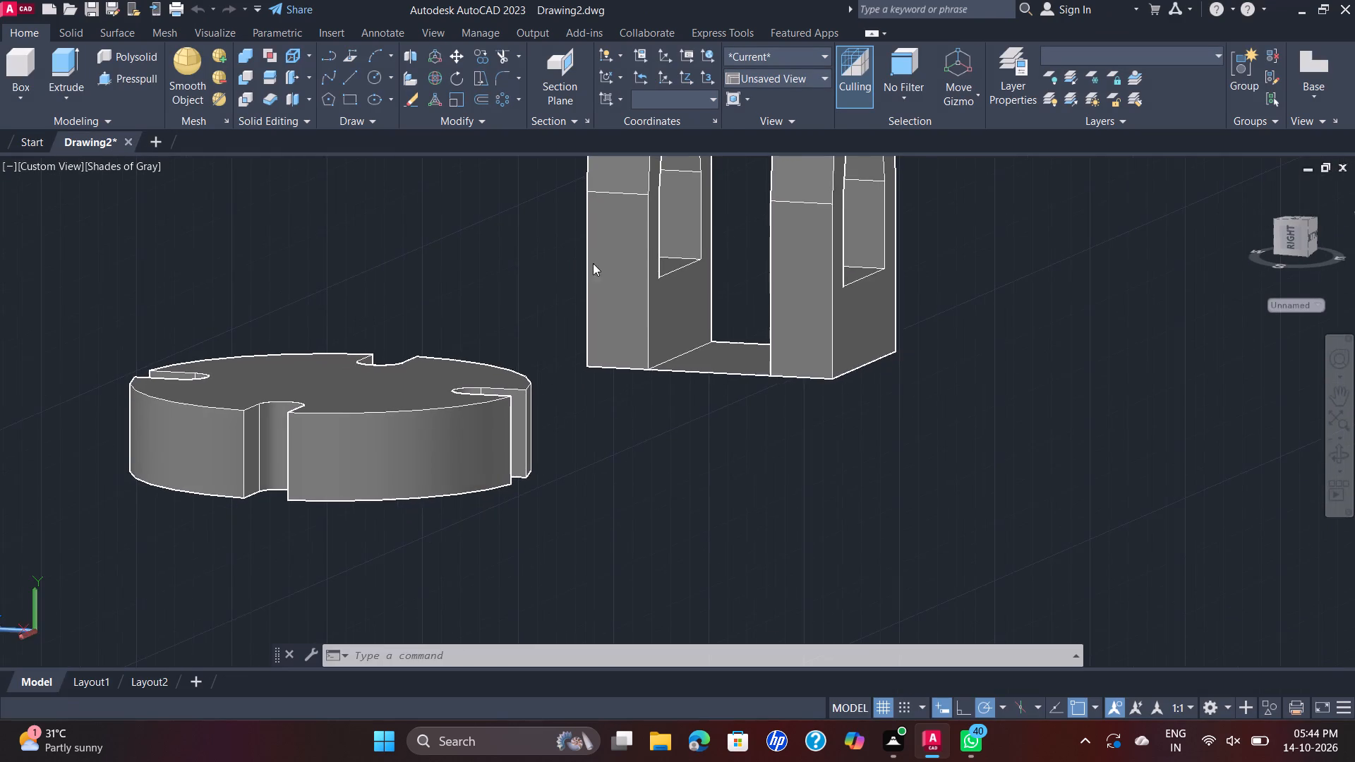
pyautogui.scroll(-1, 671, 257)
pyautogui.moveTo(665, 257); pyautogui.dragTo(988, 382, button='middle')
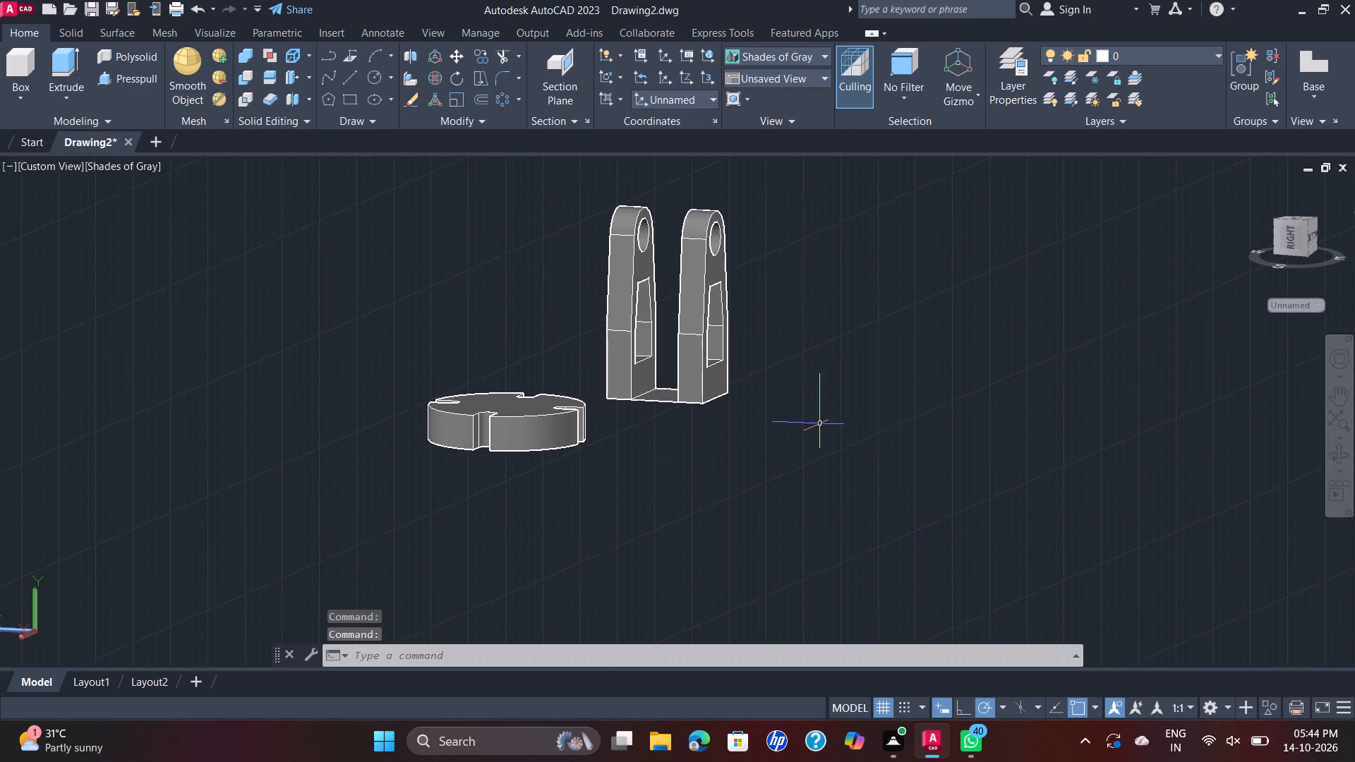
pyautogui.scroll(1, 790, 401)
pyautogui.click(56, 162)
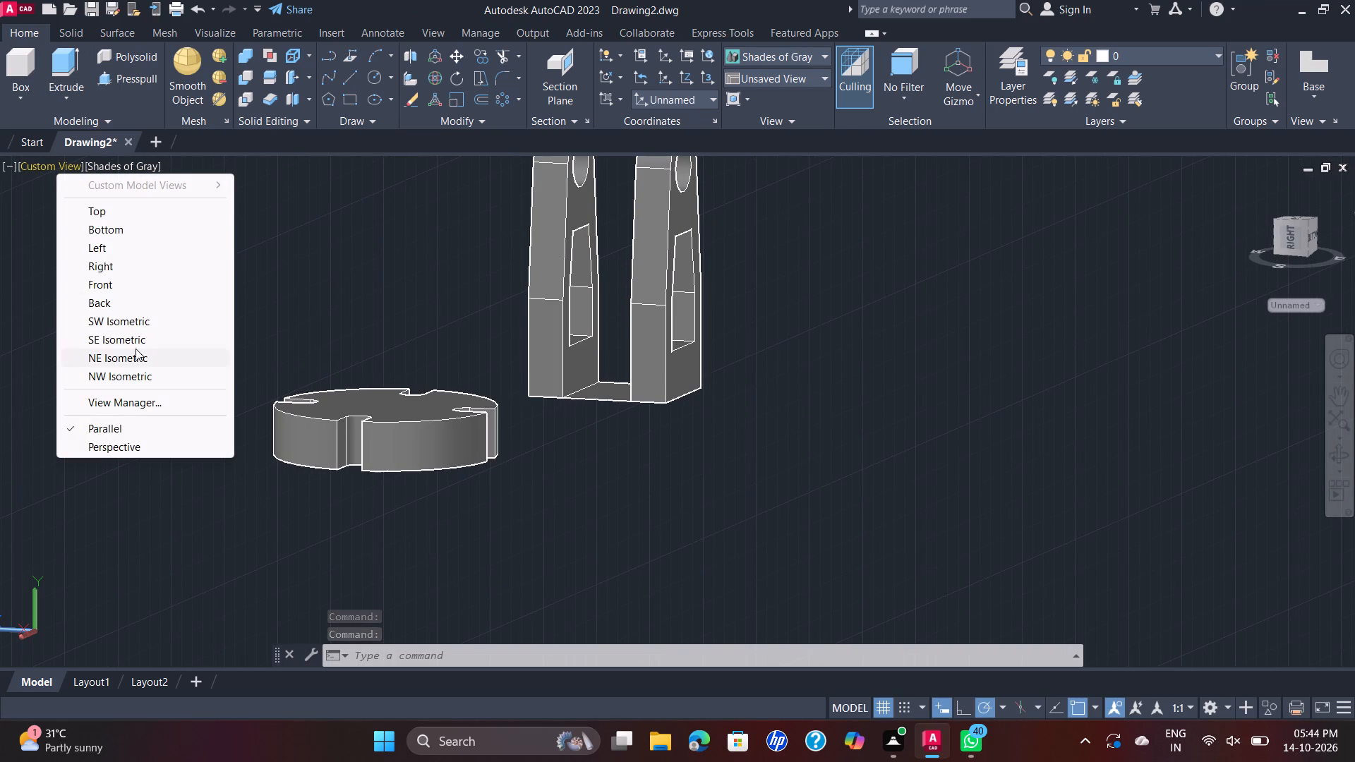
pyautogui.click(139, 337)
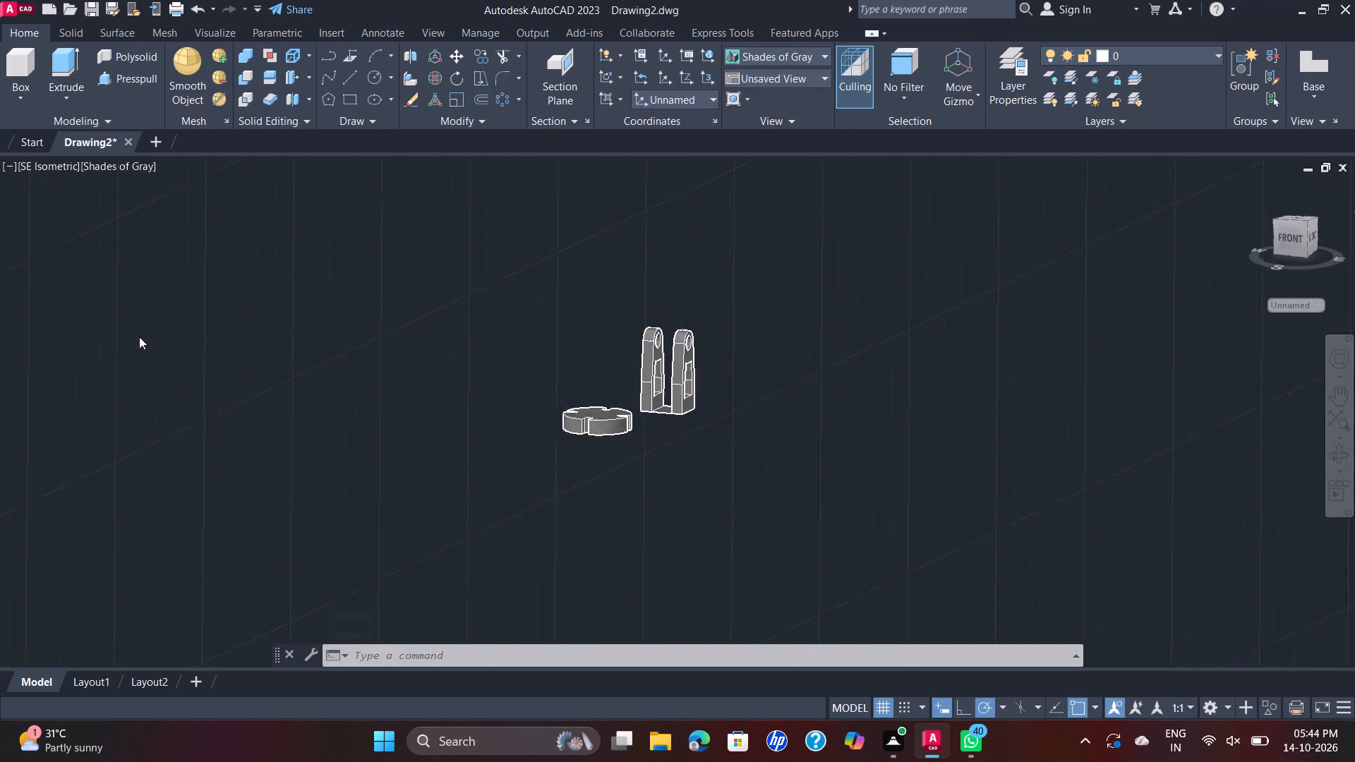
pyautogui.scroll(6, 666, 416)
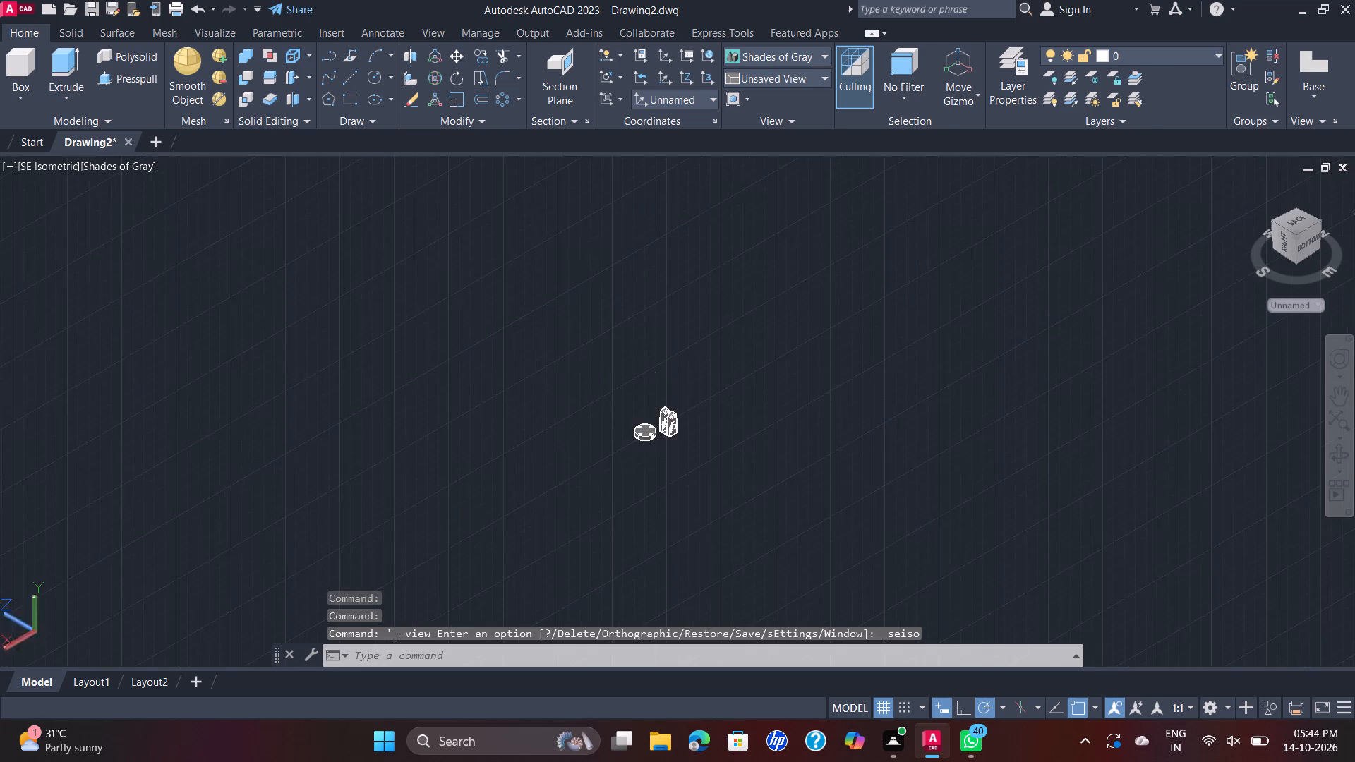
pyautogui.scroll(5, 689, 392)
pyautogui.scroll(-2, 584, 585)
pyautogui.moveTo(589, 579); pyautogui.dragTo(620, 470, button='middle')
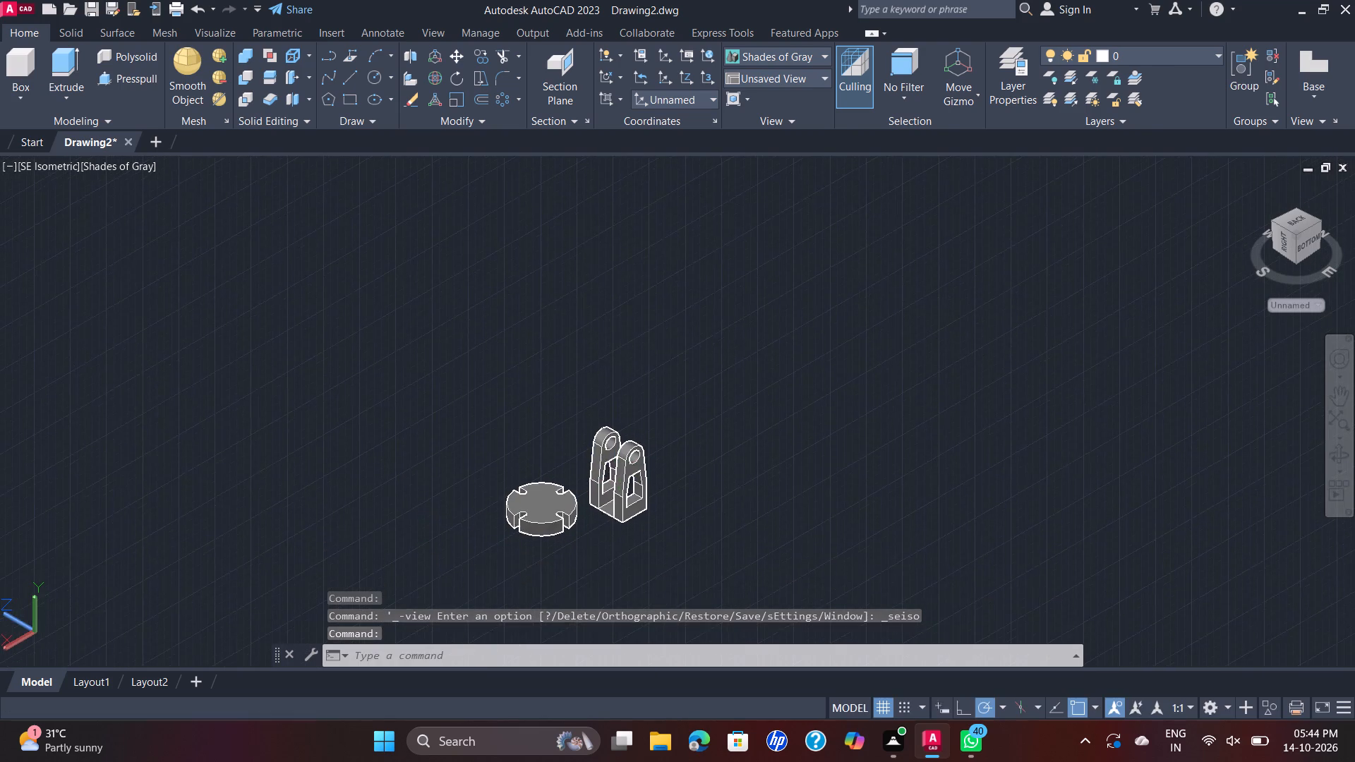
pyautogui.scroll(5, 615, 497)
pyautogui.moveTo(601, 535); pyautogui.dragTo(612, 444, button='middle')
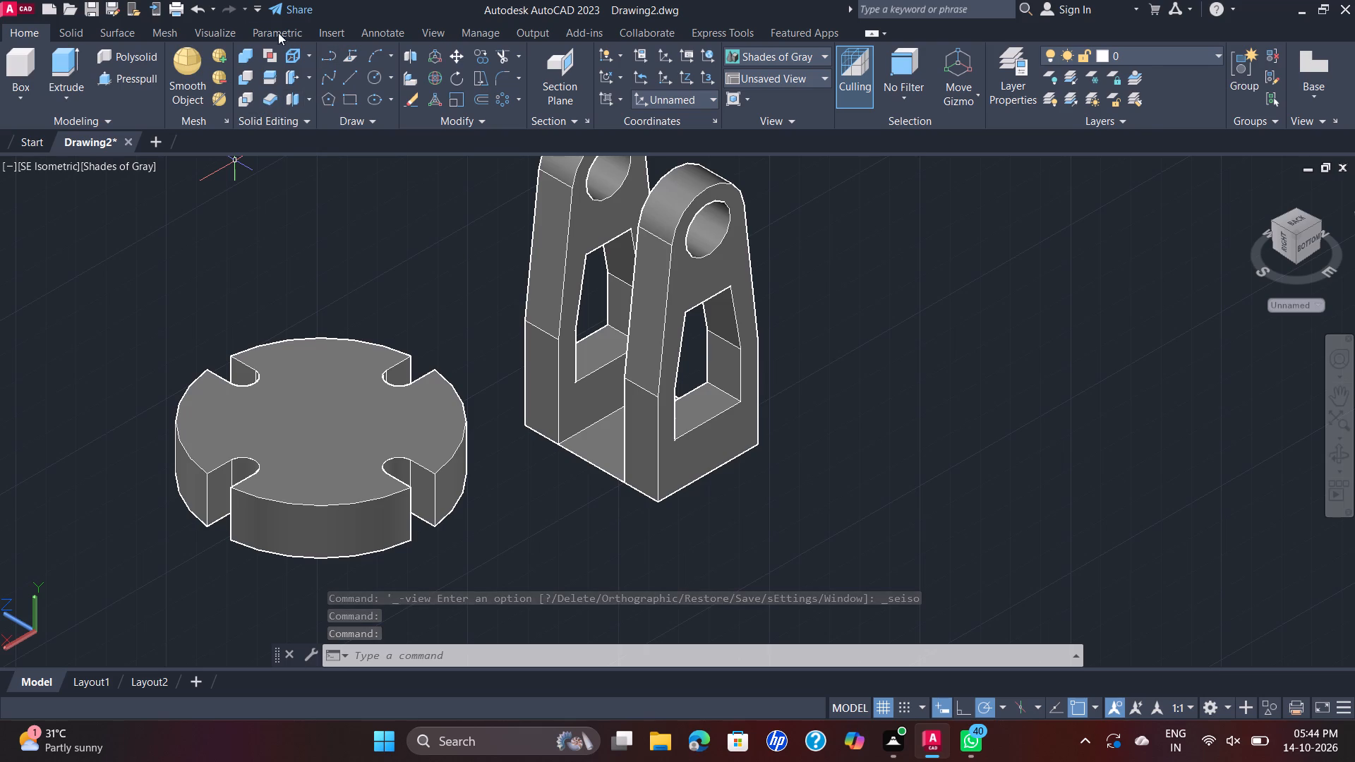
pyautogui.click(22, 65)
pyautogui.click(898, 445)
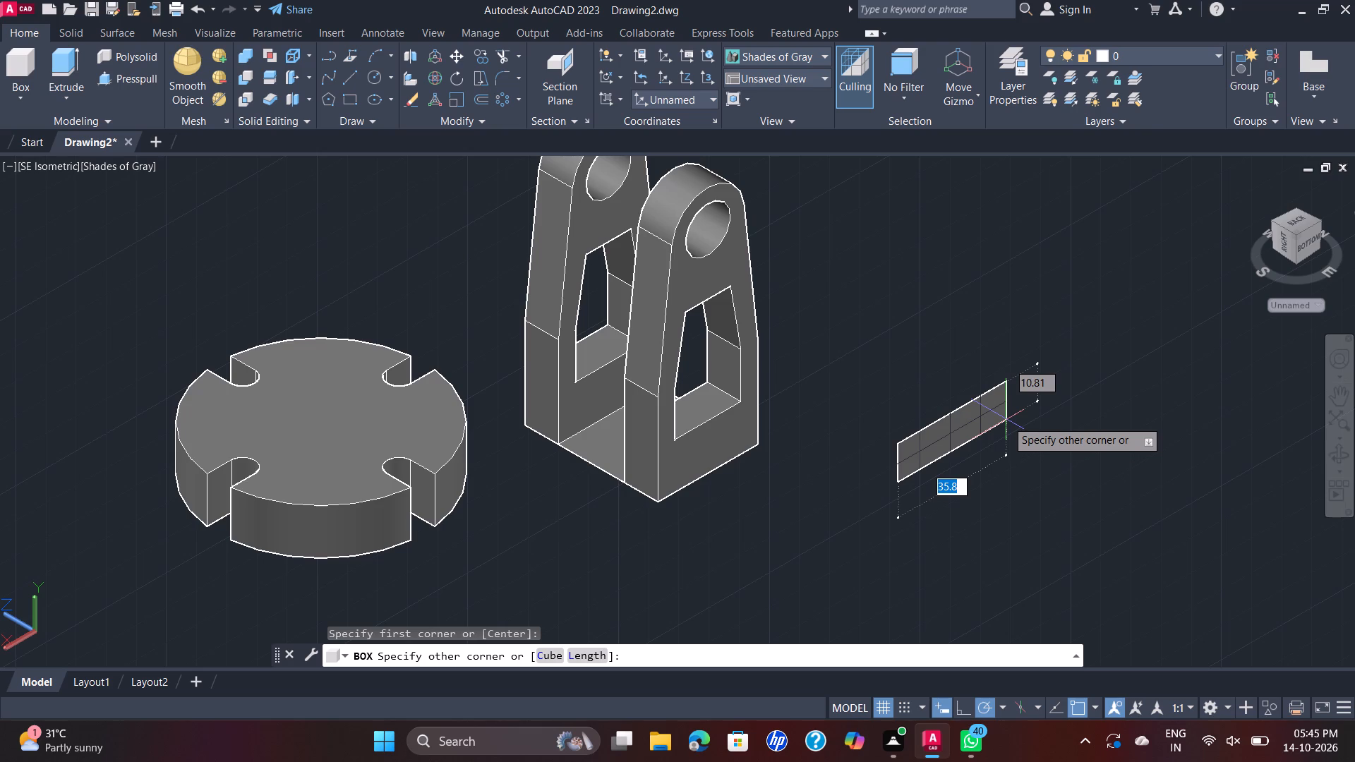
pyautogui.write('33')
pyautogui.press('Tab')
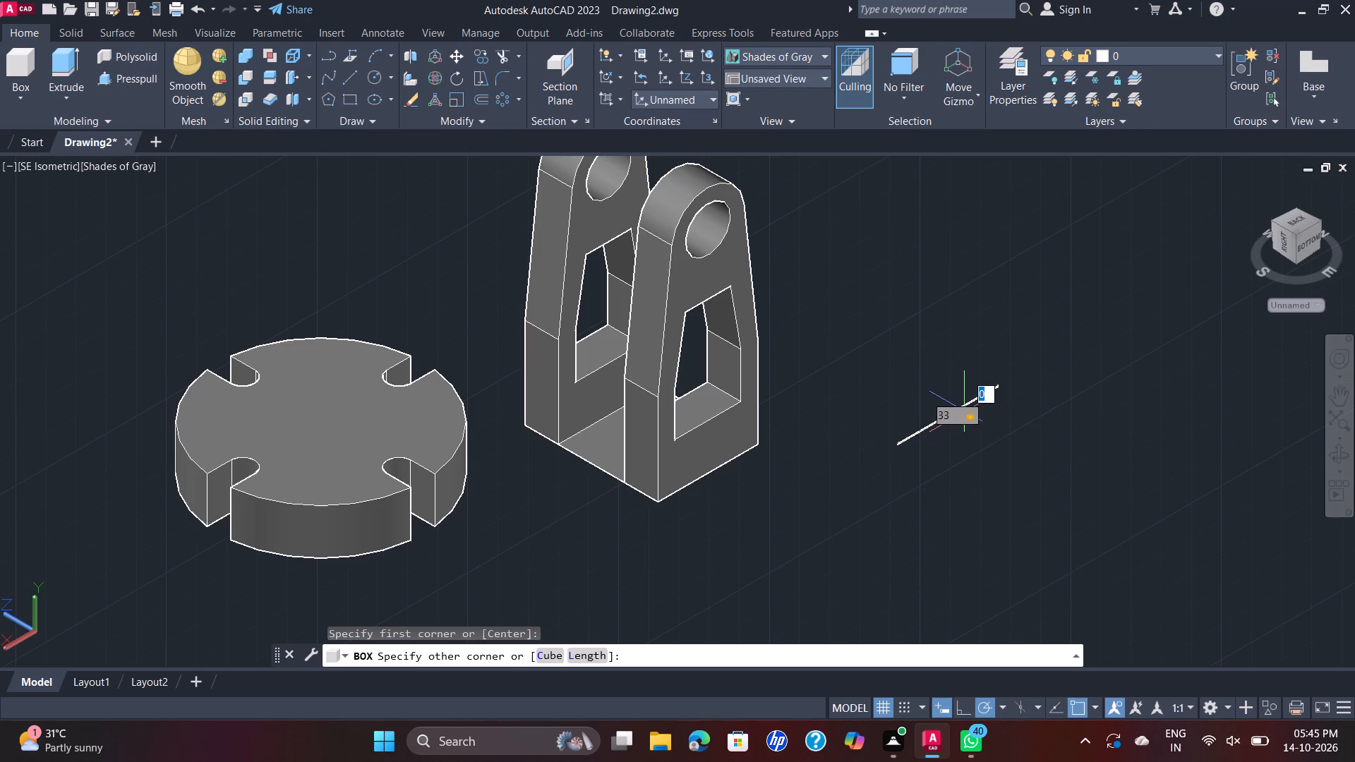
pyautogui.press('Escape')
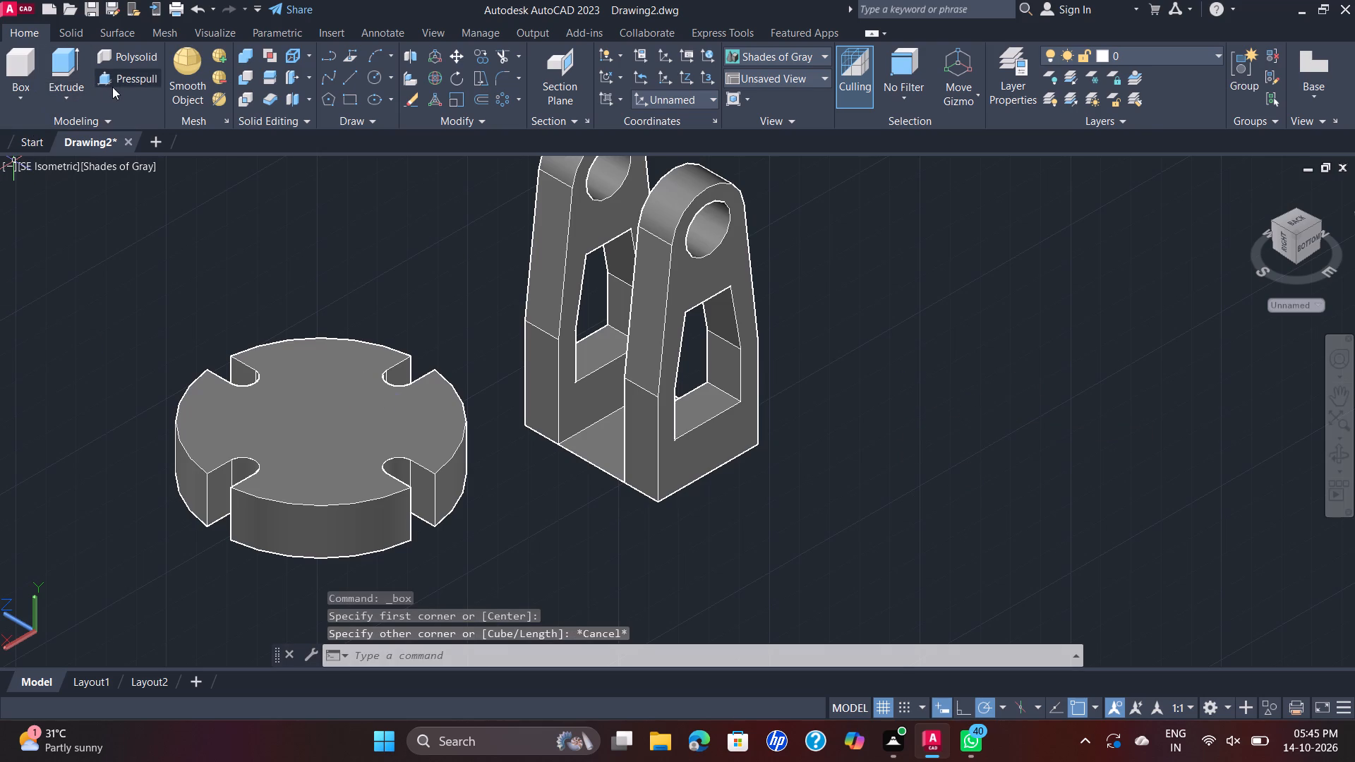
# Draw a closed 22 by 10 line rectangle across the gap between the uprights' feet, rising from the near bottom edge.
pyautogui.click(349, 78)
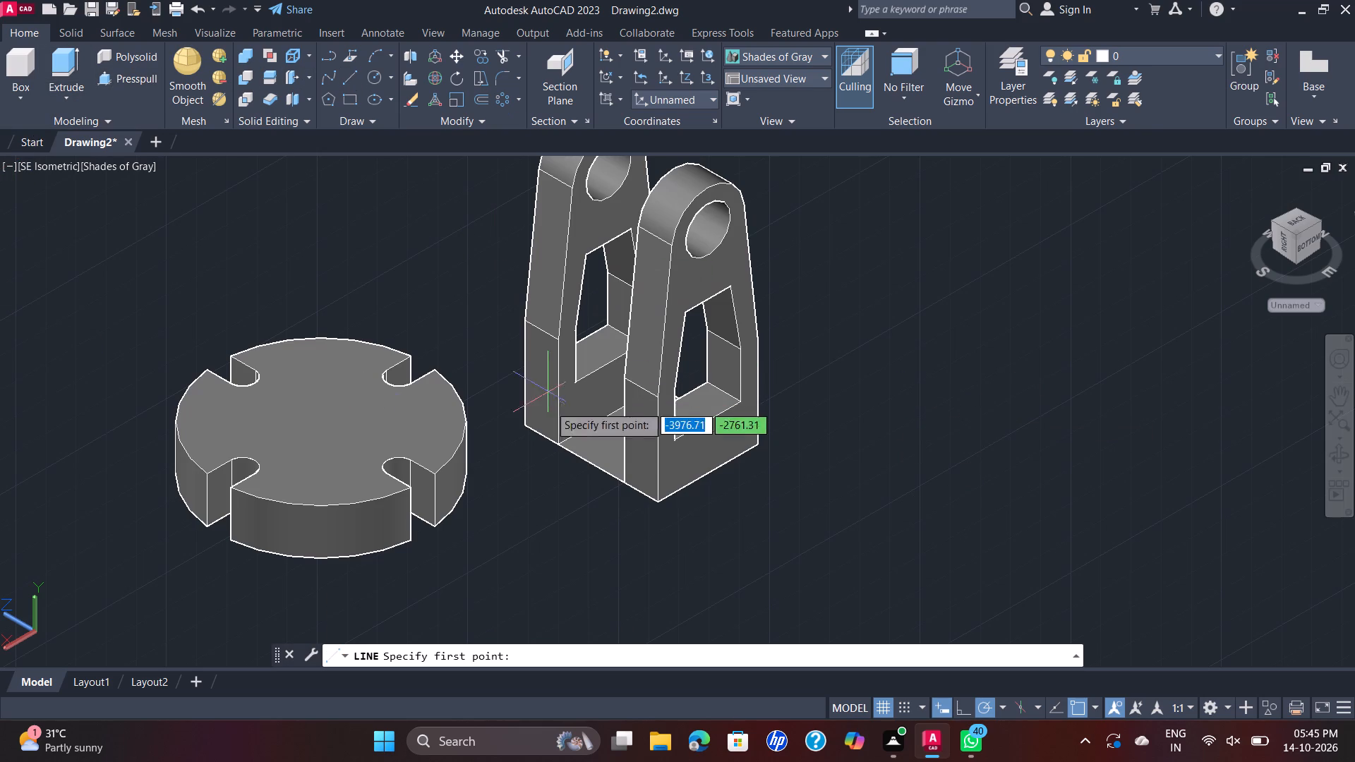
pyautogui.click(560, 447)
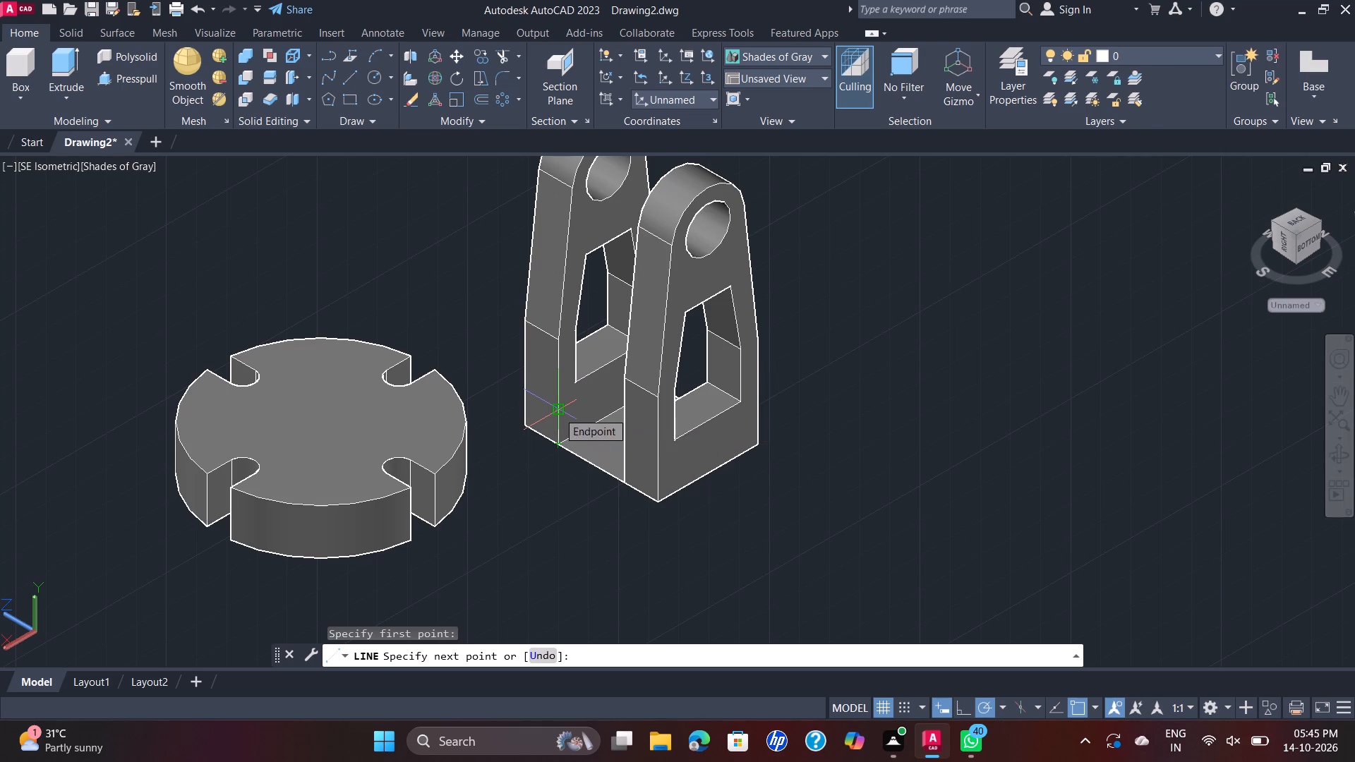
pyautogui.click(558, 411)
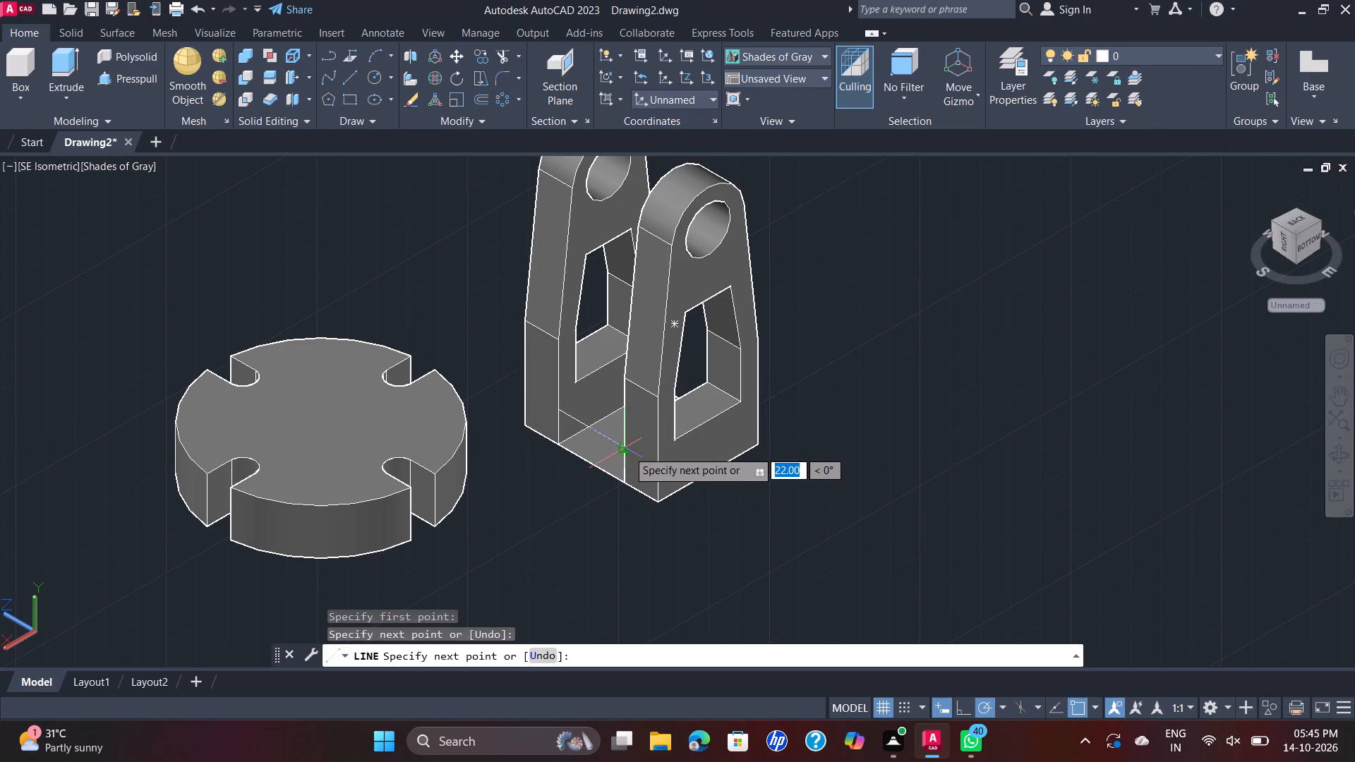
pyautogui.click(627, 450)
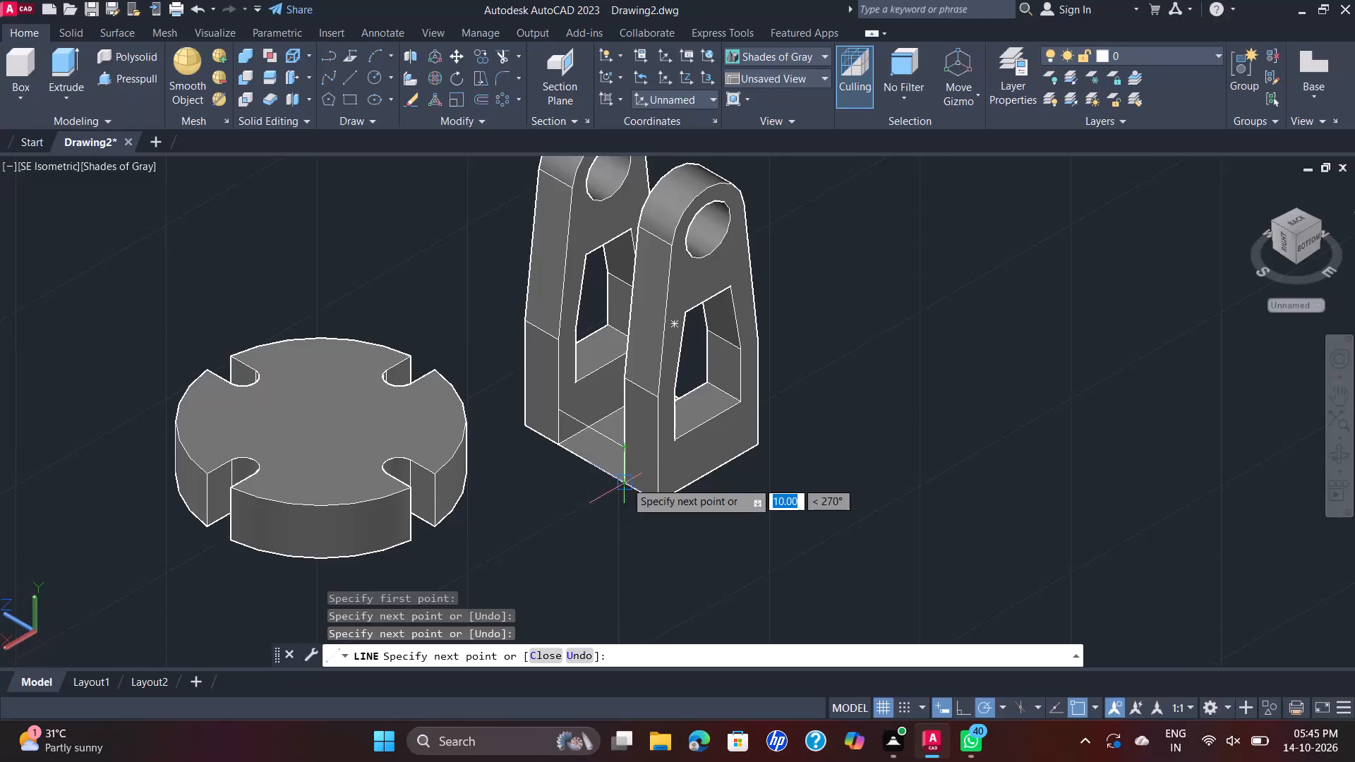
pyautogui.click(625, 481)
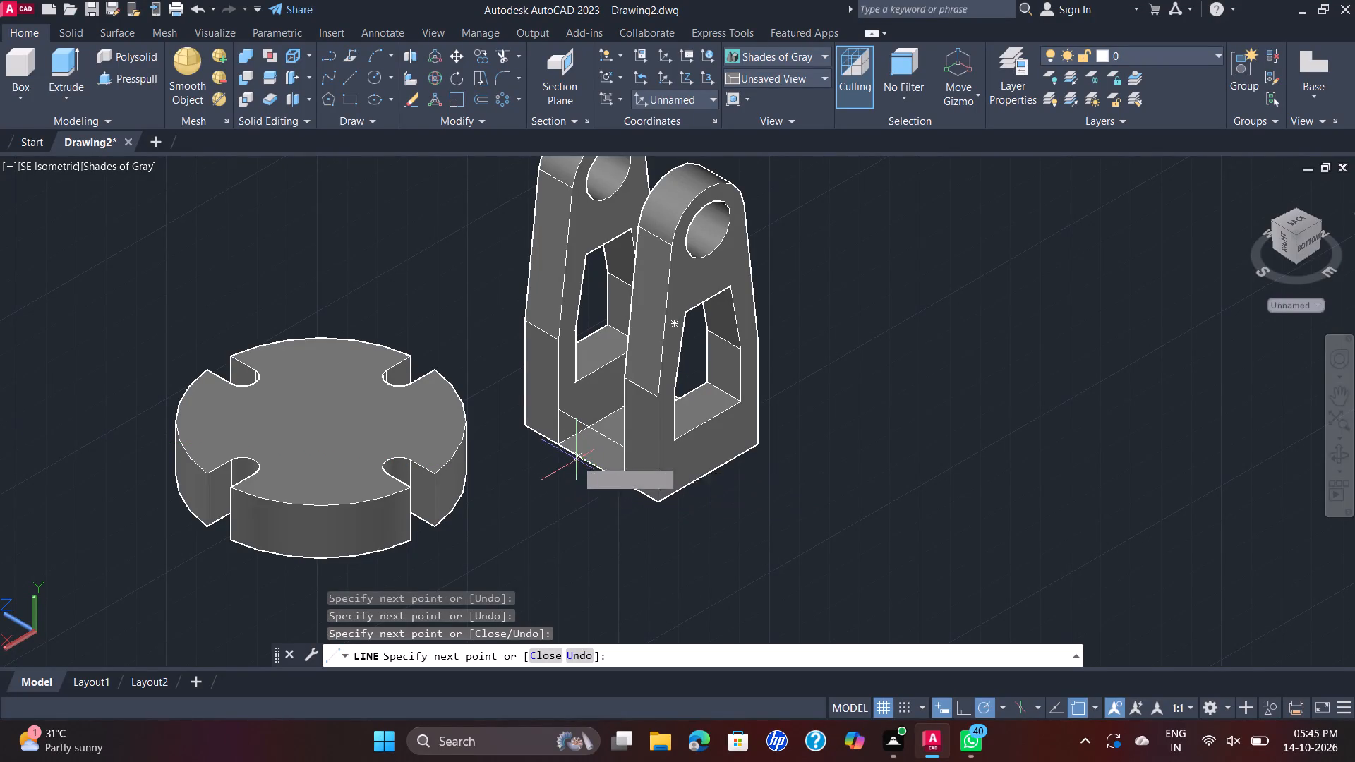
pyautogui.click(560, 444)
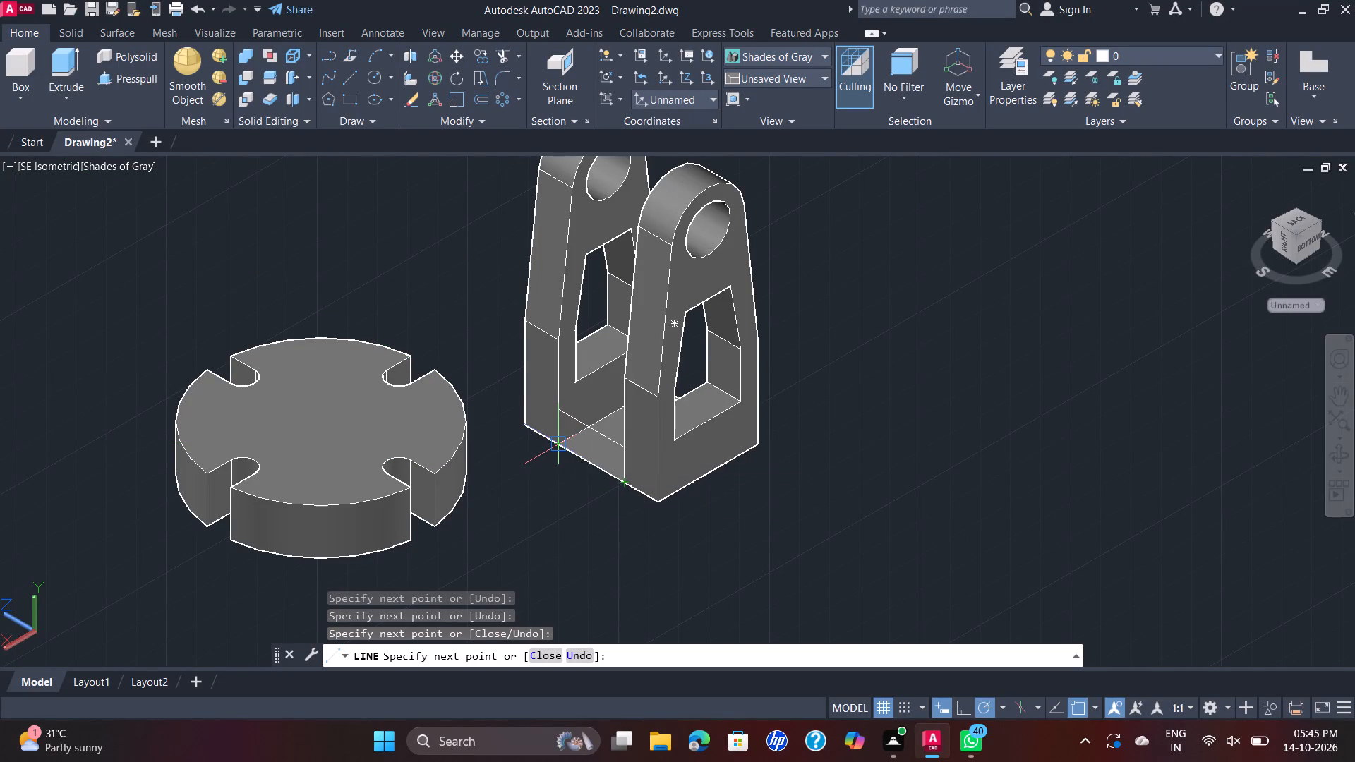
pyautogui.press('Escape')
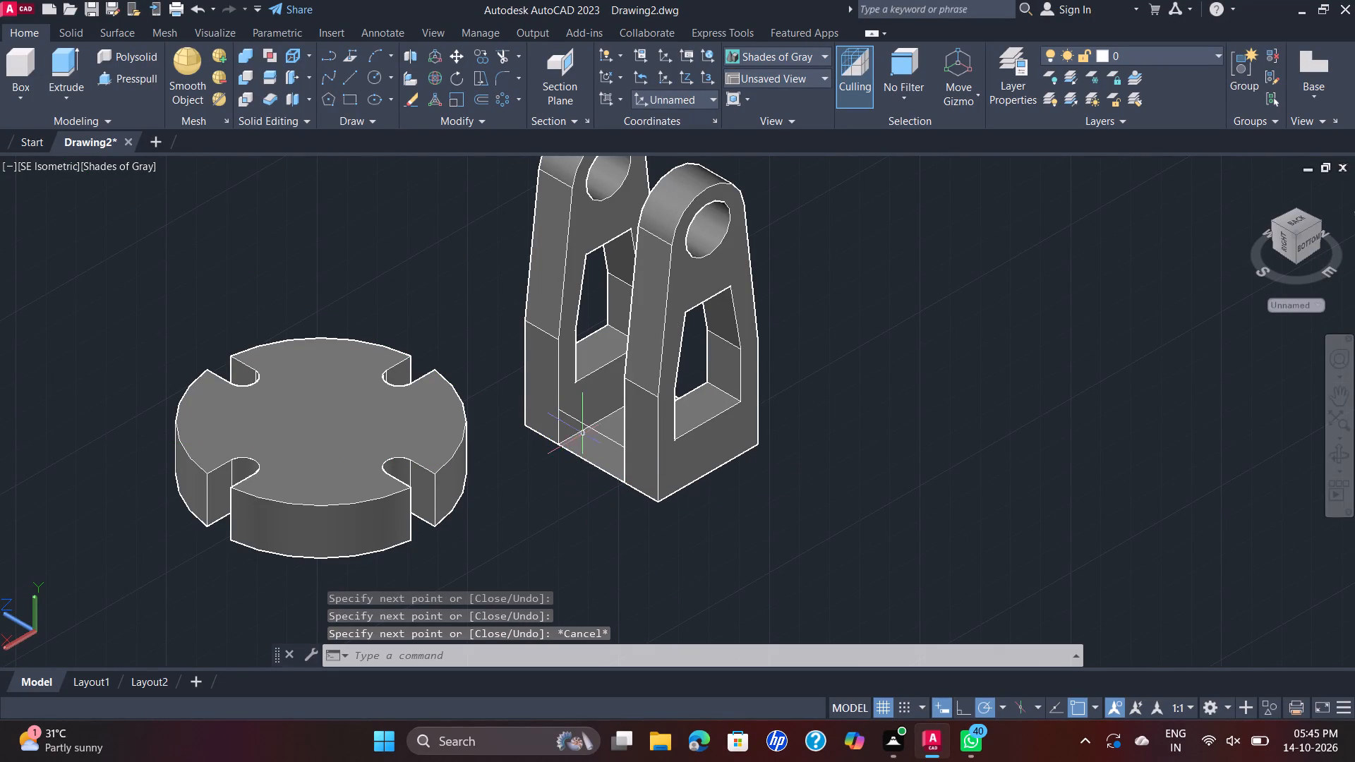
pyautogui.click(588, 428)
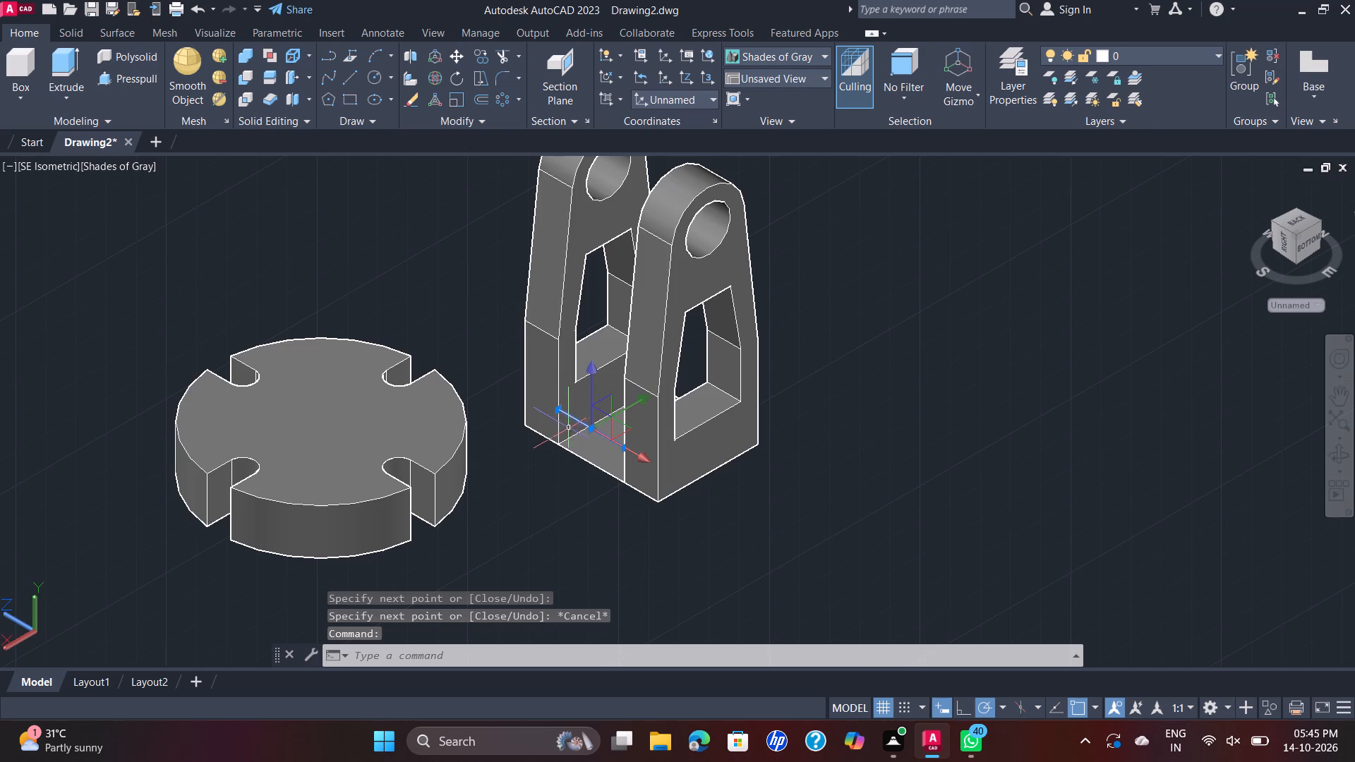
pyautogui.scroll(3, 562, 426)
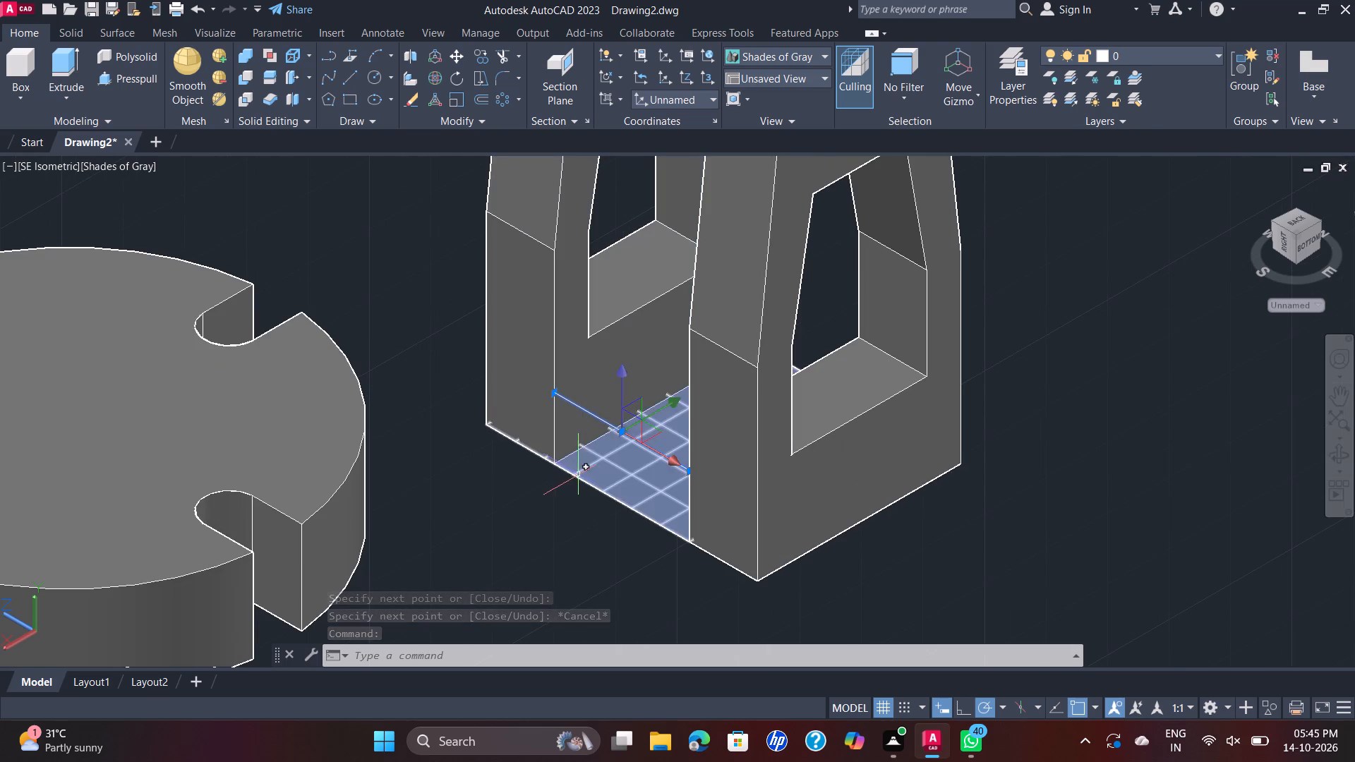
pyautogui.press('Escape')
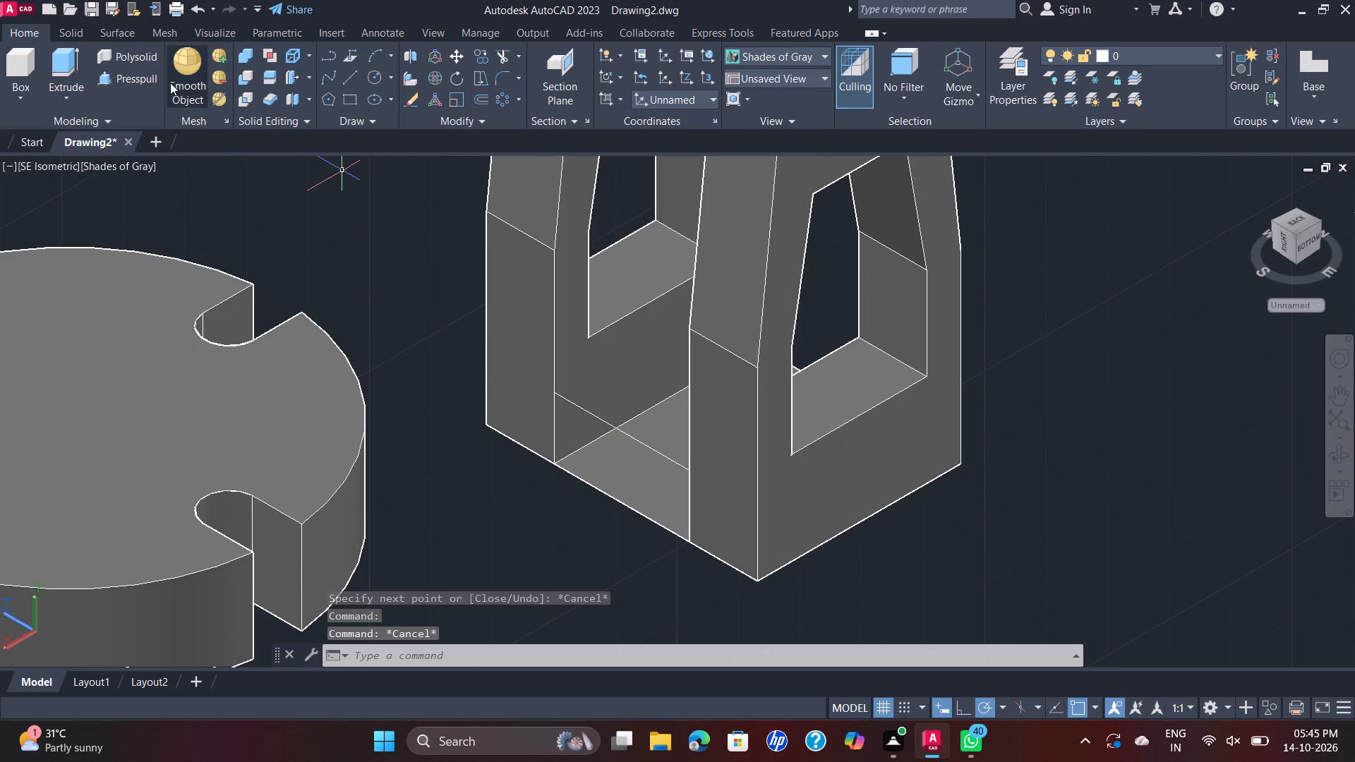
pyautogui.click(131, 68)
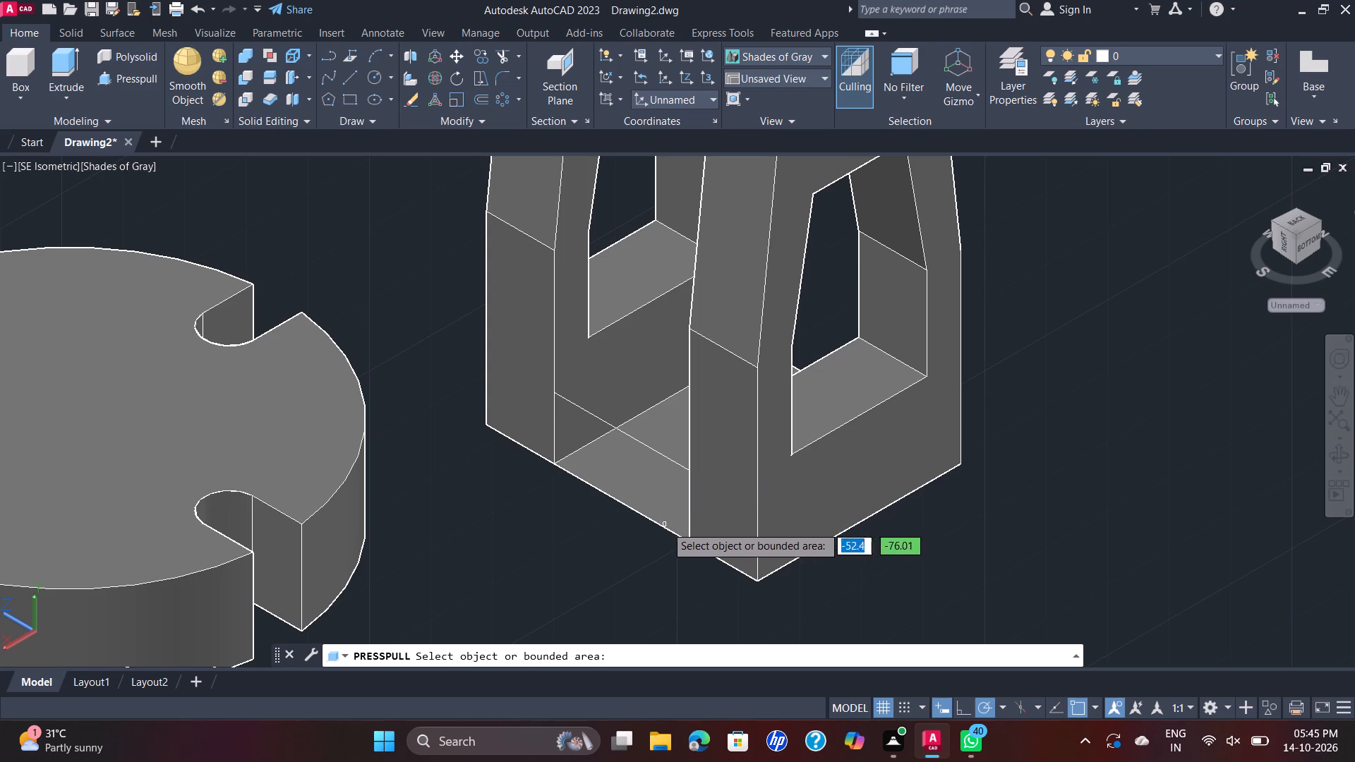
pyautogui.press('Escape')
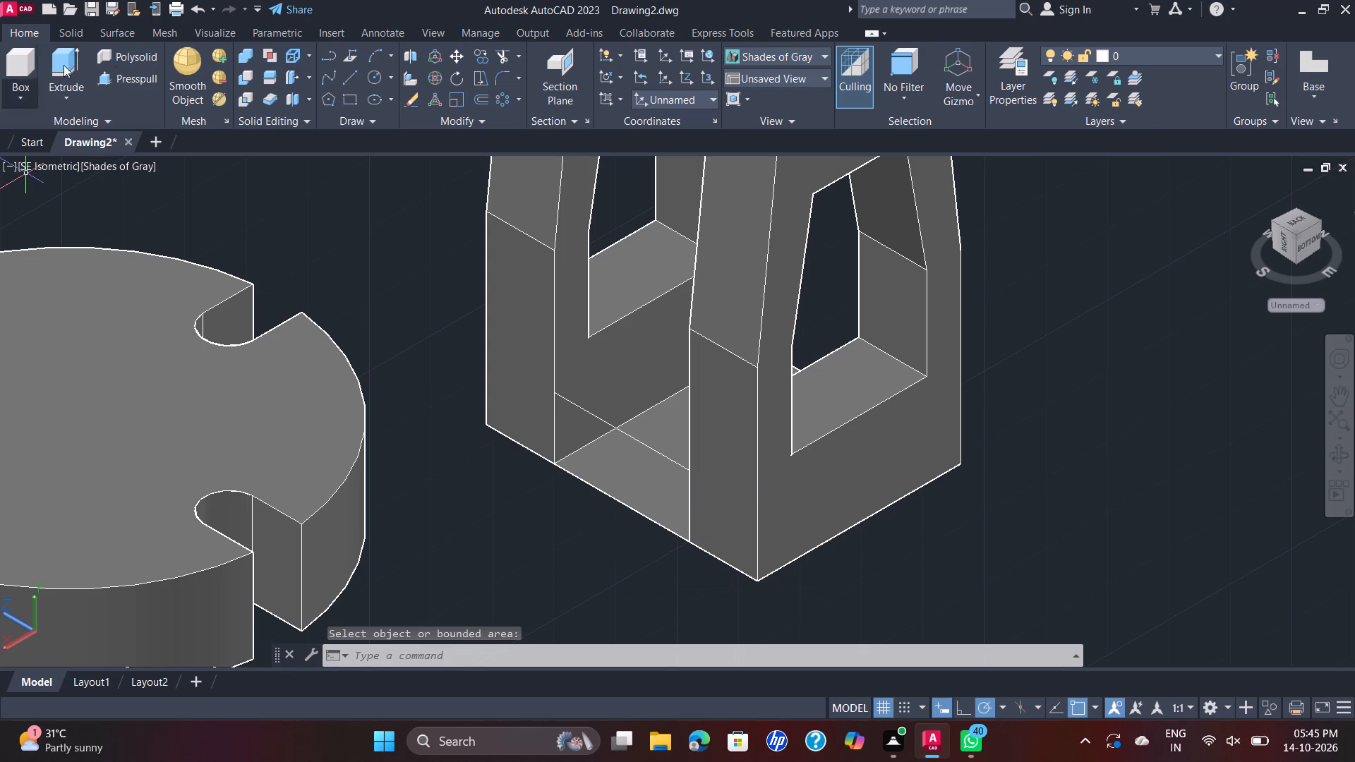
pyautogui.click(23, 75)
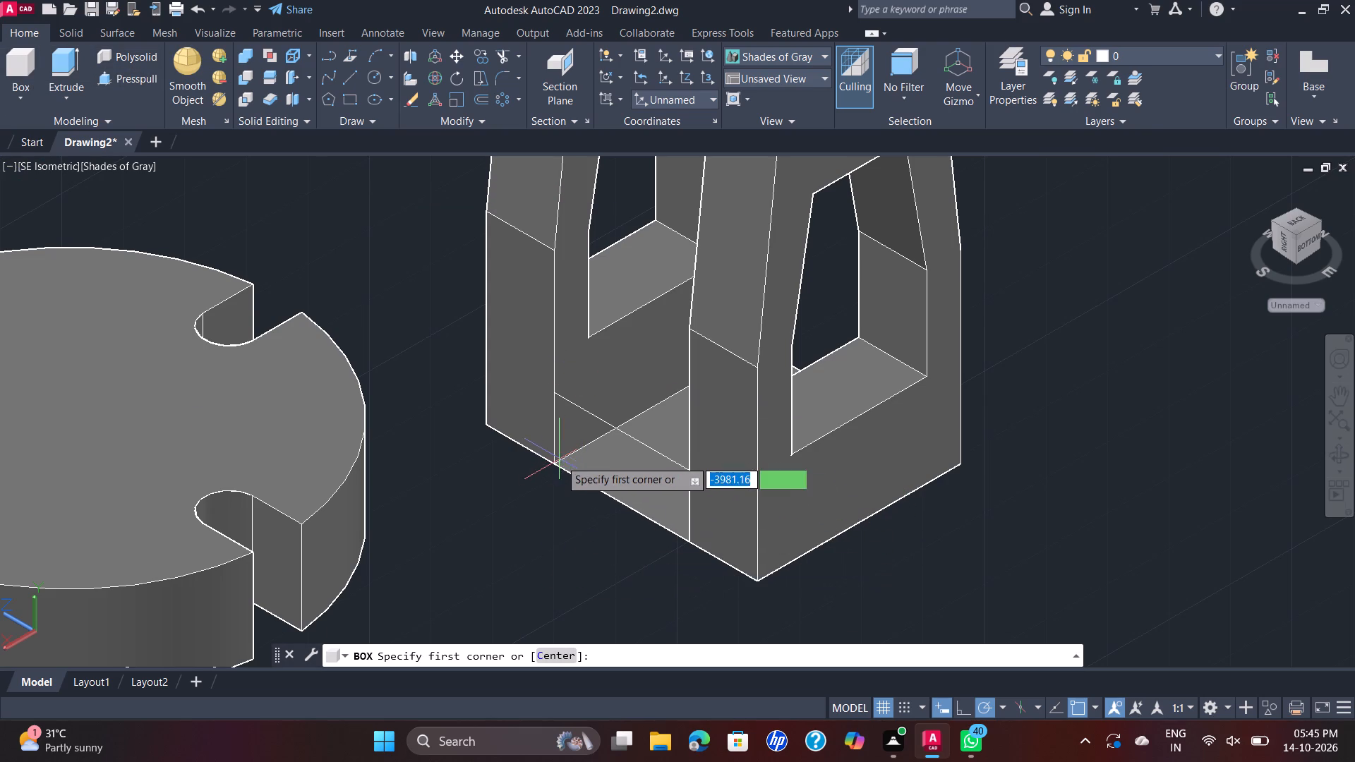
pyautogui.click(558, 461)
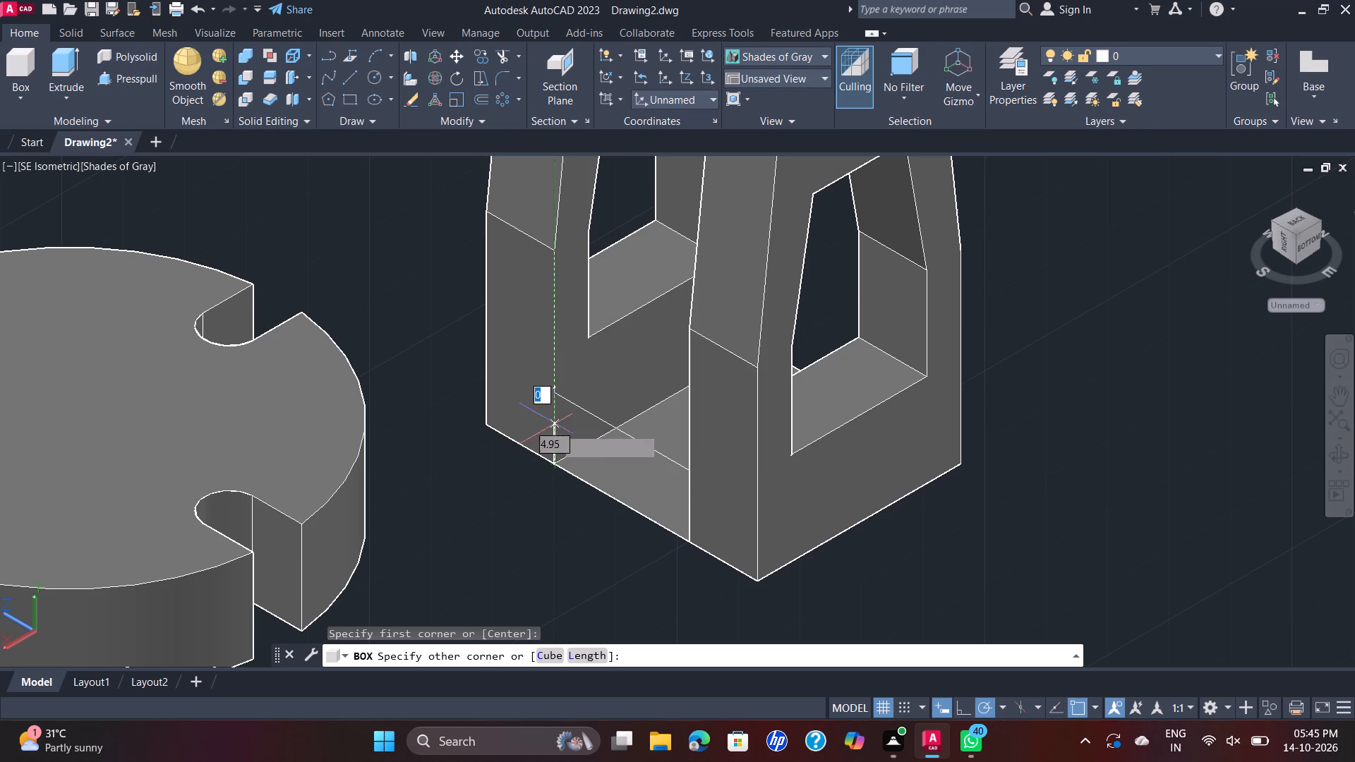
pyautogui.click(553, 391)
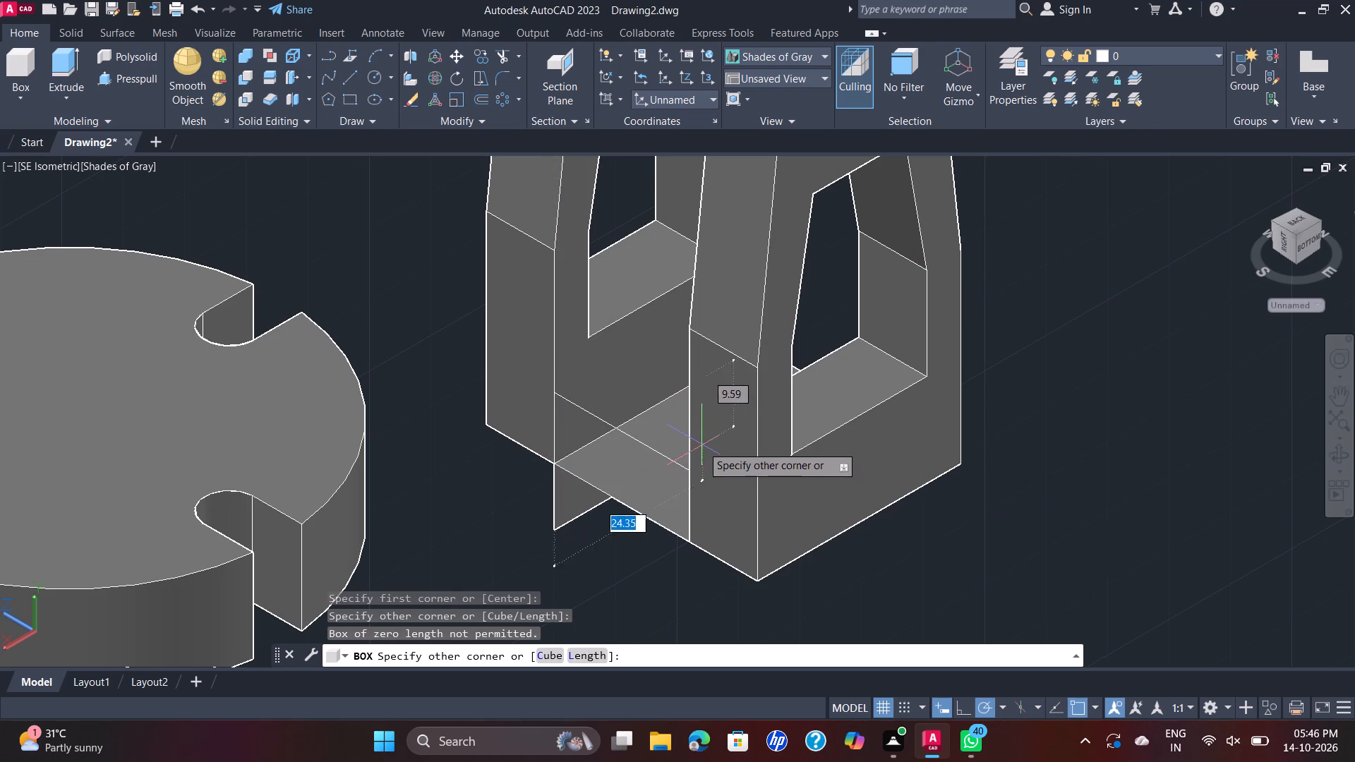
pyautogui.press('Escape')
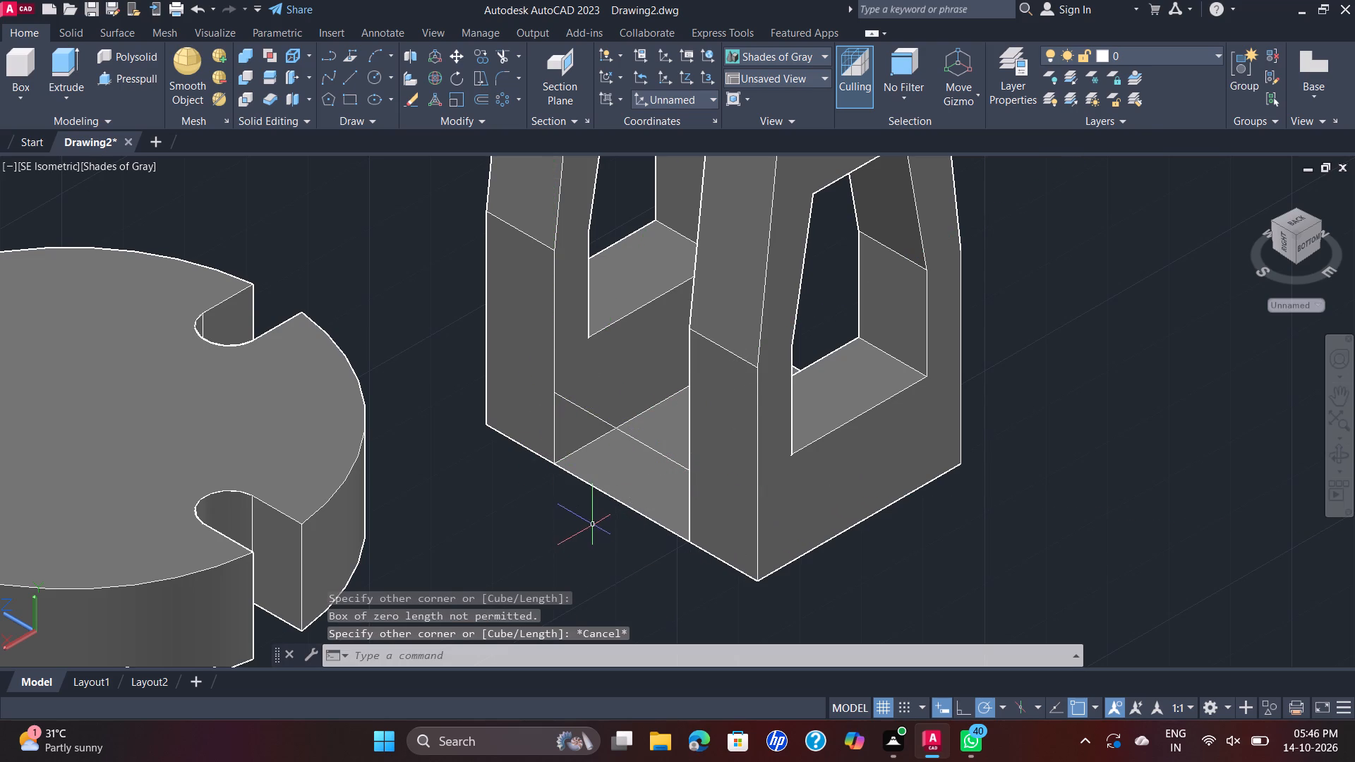
# Erase the flat surface between the uprights' feet.
pyautogui.click(644, 456)
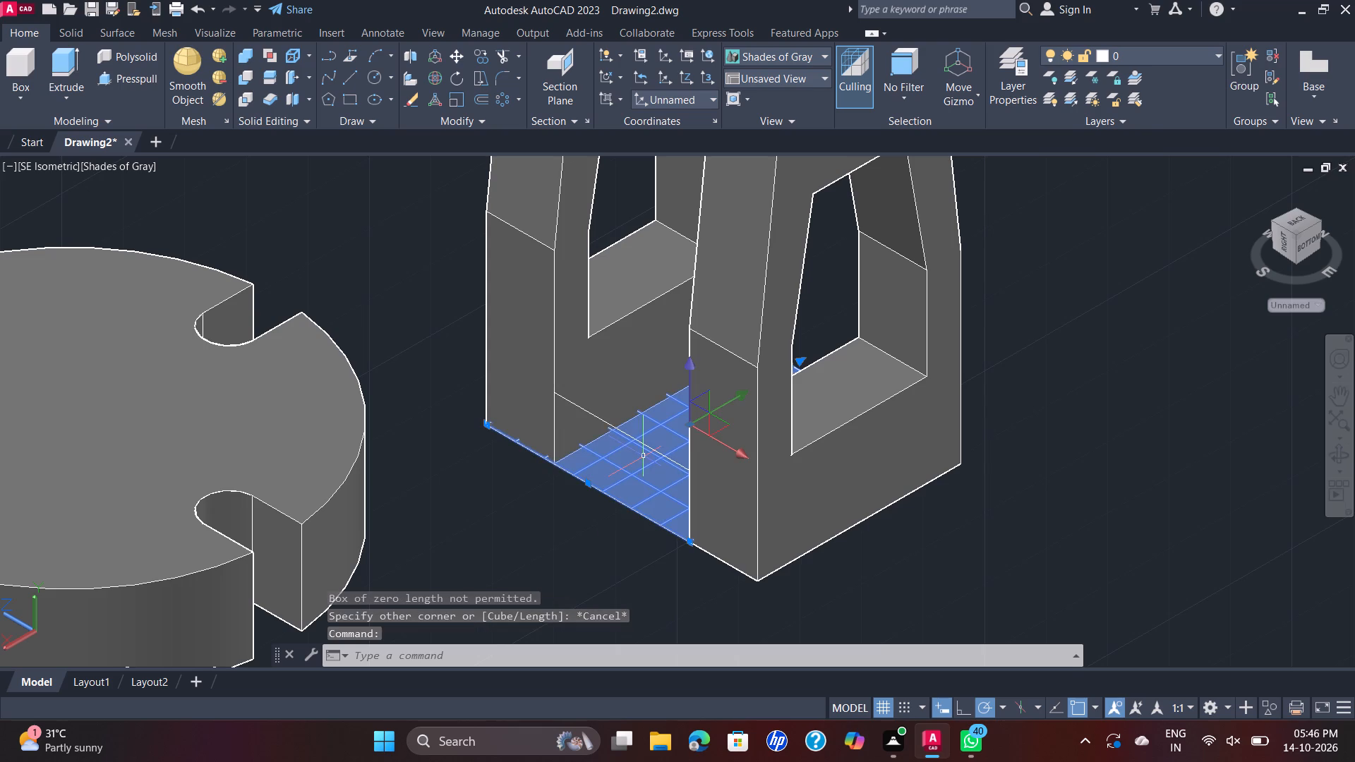
pyautogui.press('Delete')
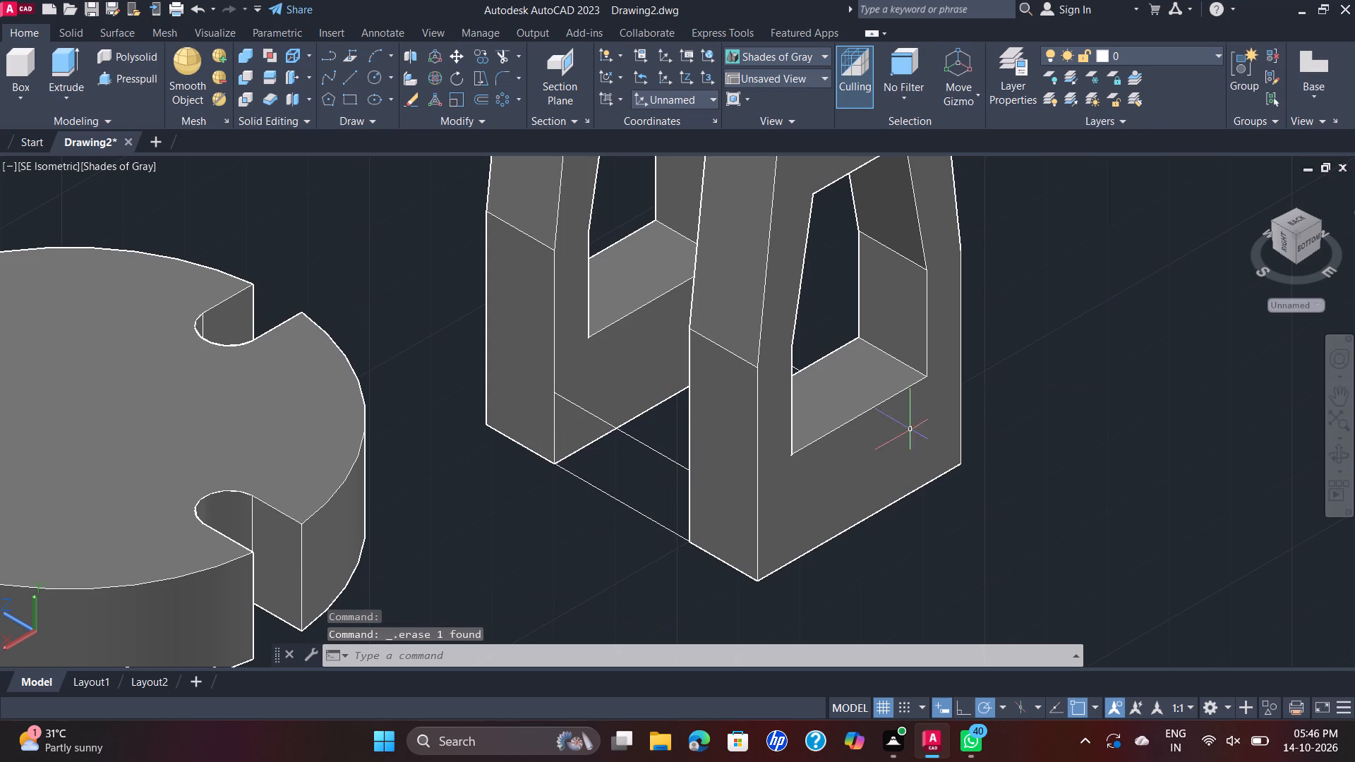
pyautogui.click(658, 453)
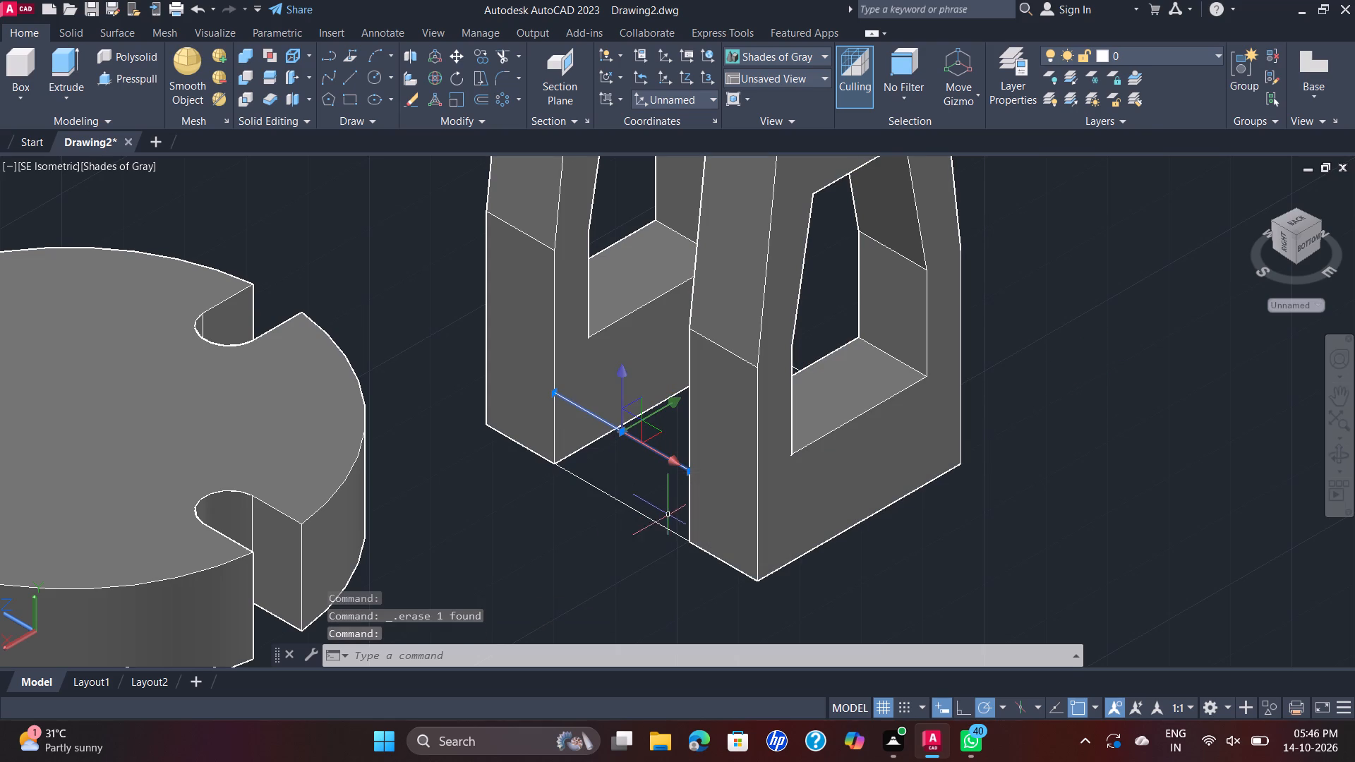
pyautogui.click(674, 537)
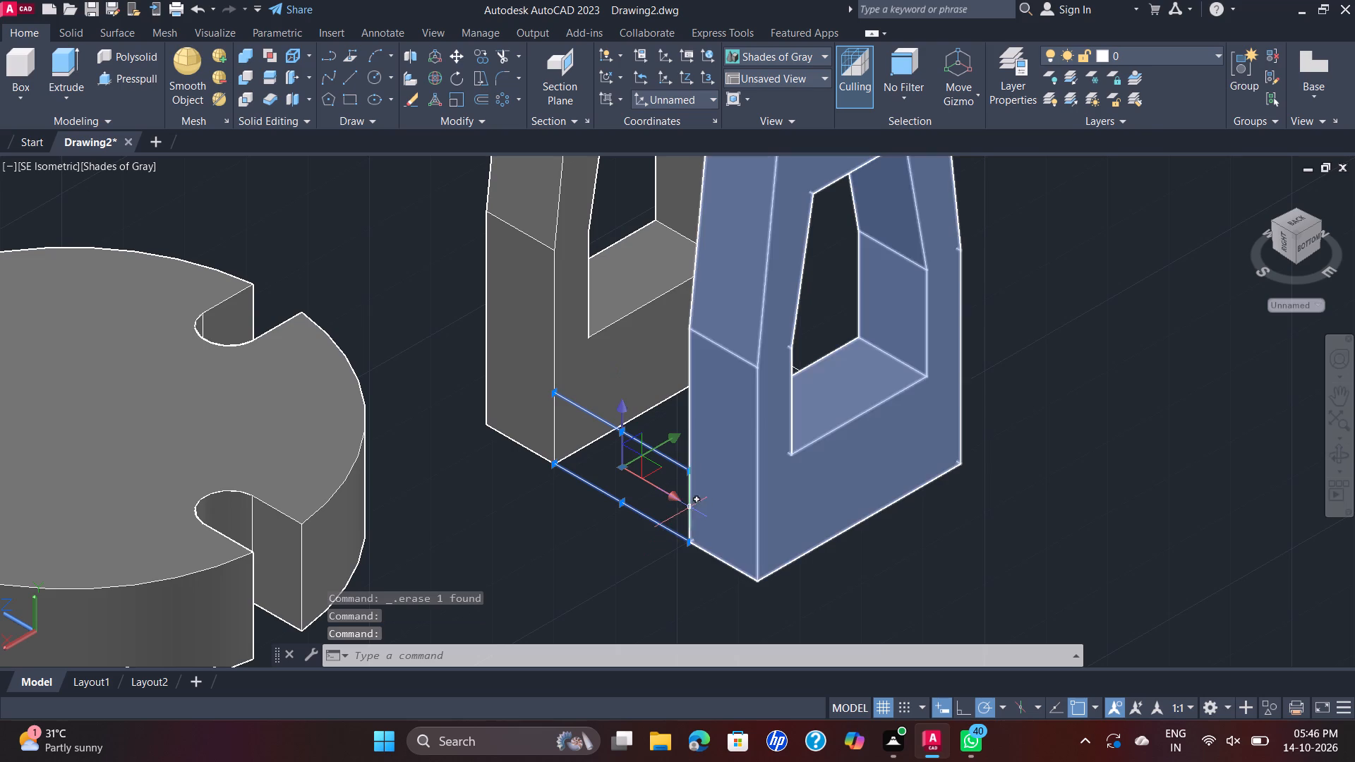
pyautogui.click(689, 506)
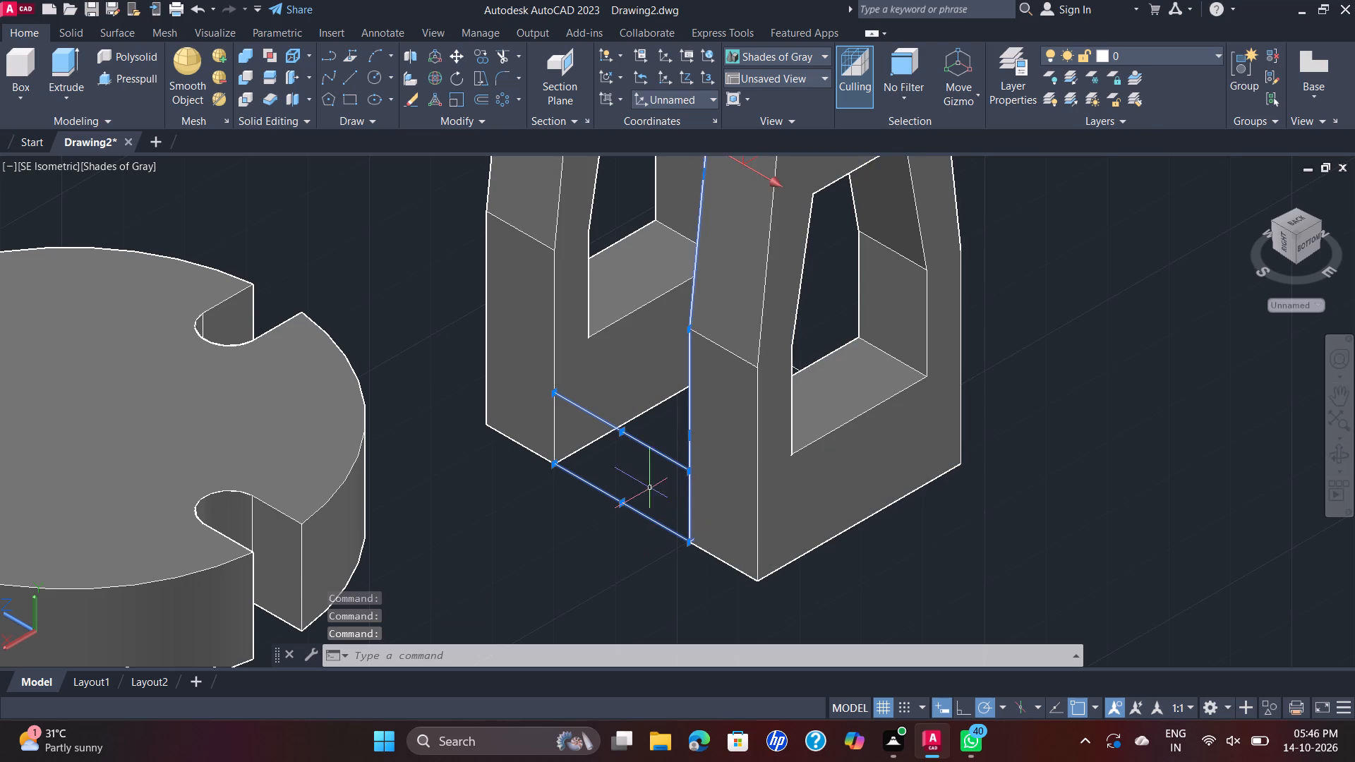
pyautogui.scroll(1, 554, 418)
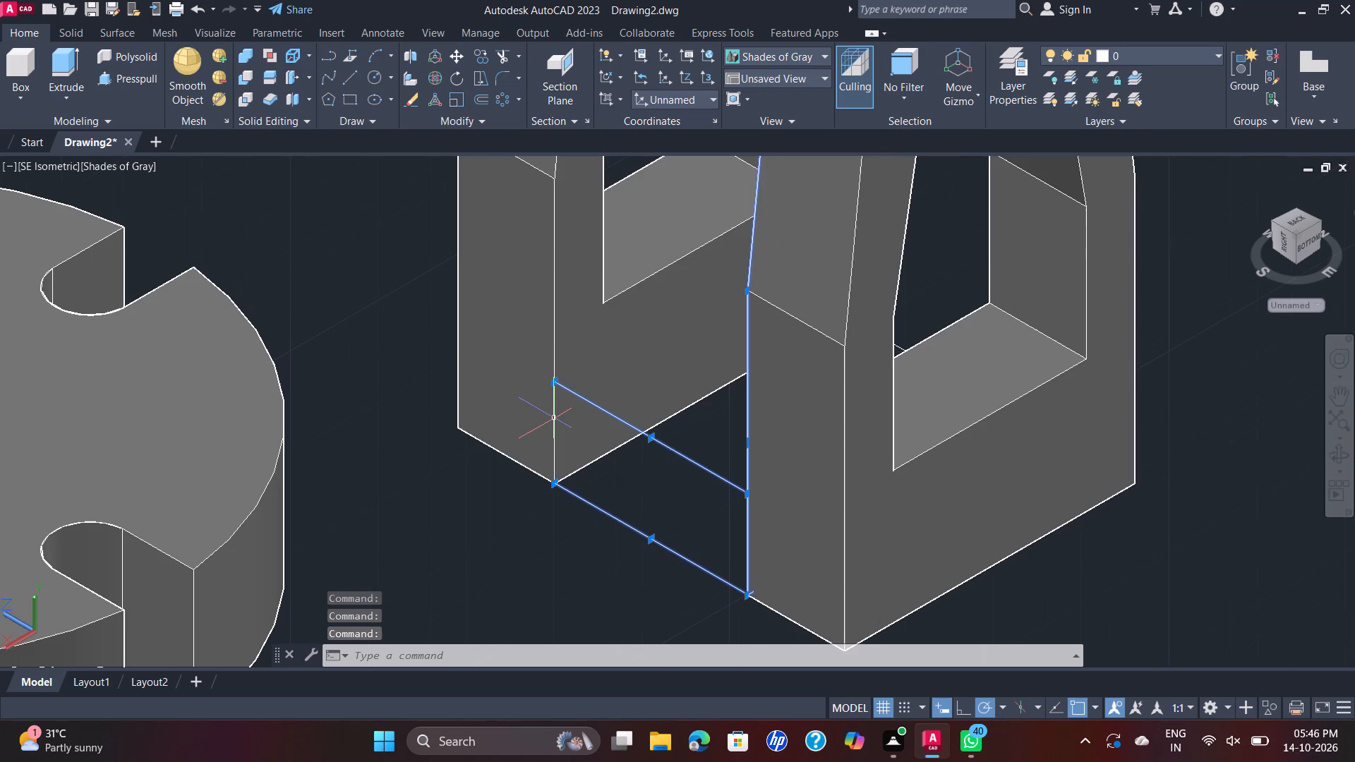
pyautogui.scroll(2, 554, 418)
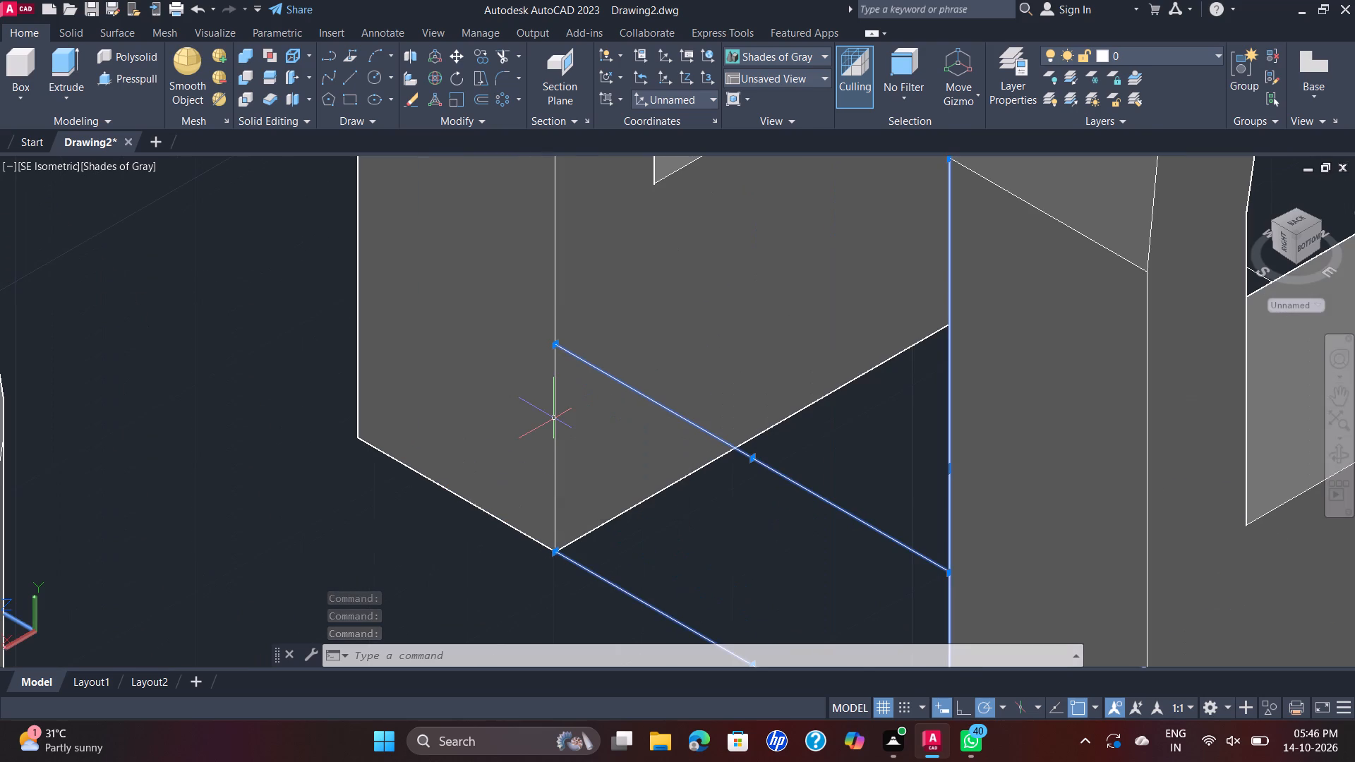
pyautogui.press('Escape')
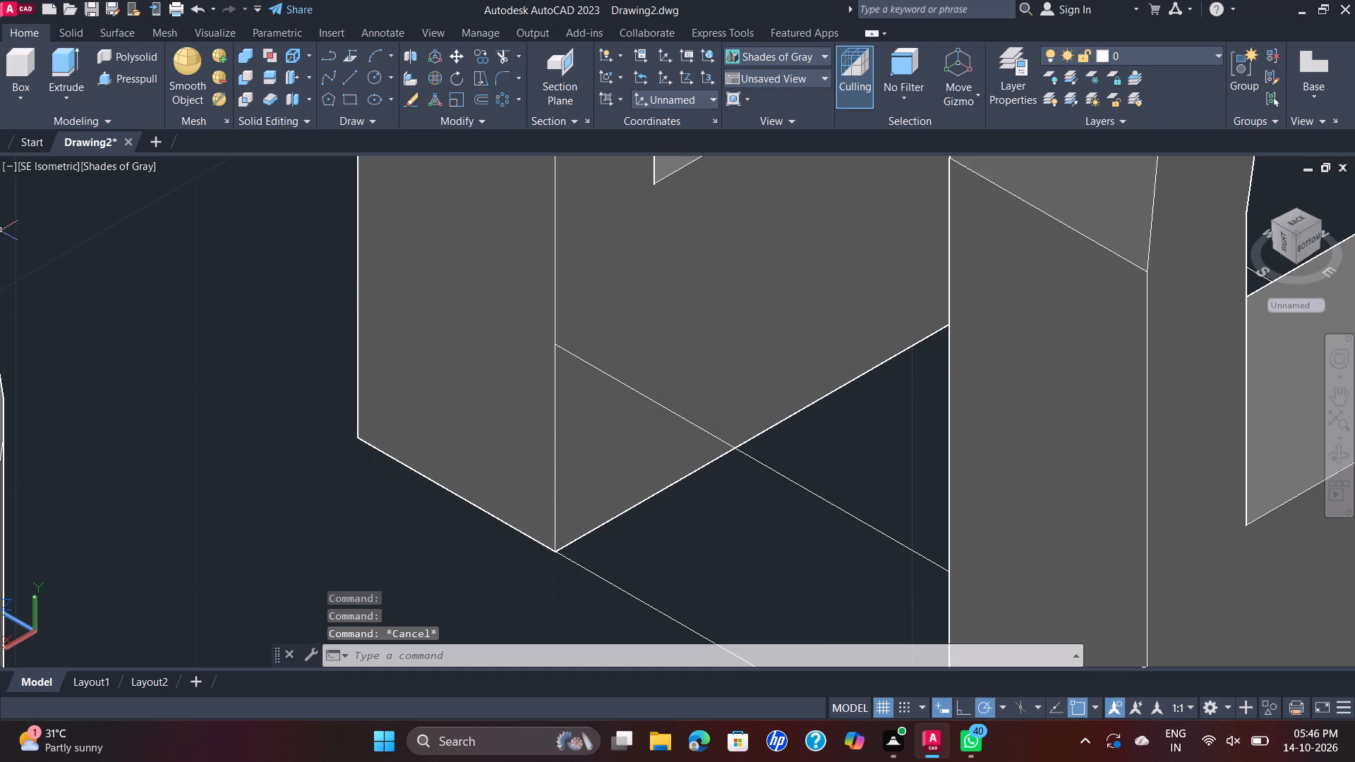
# Switch the visual style to 2D Wireframe.
pyautogui.click(56, 160)
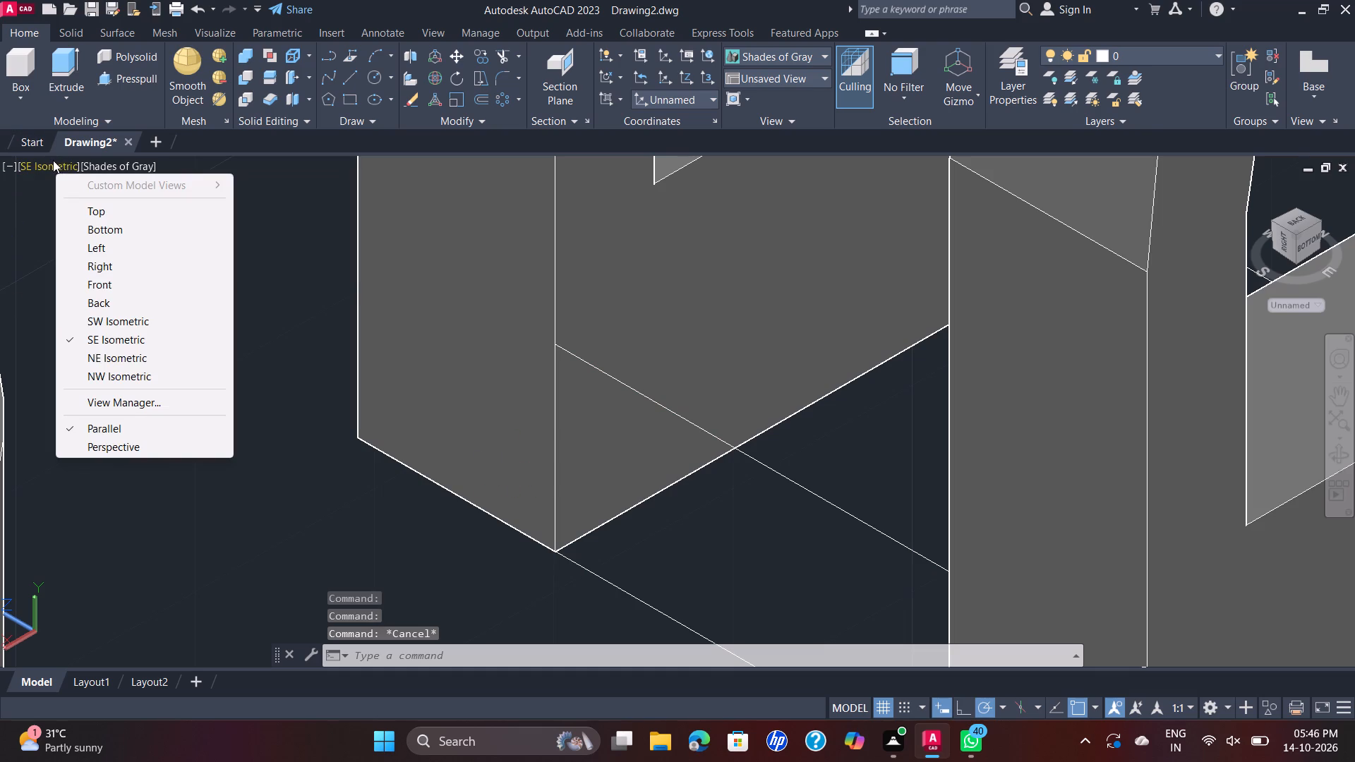
pyautogui.press('Escape')
pyautogui.click(104, 167)
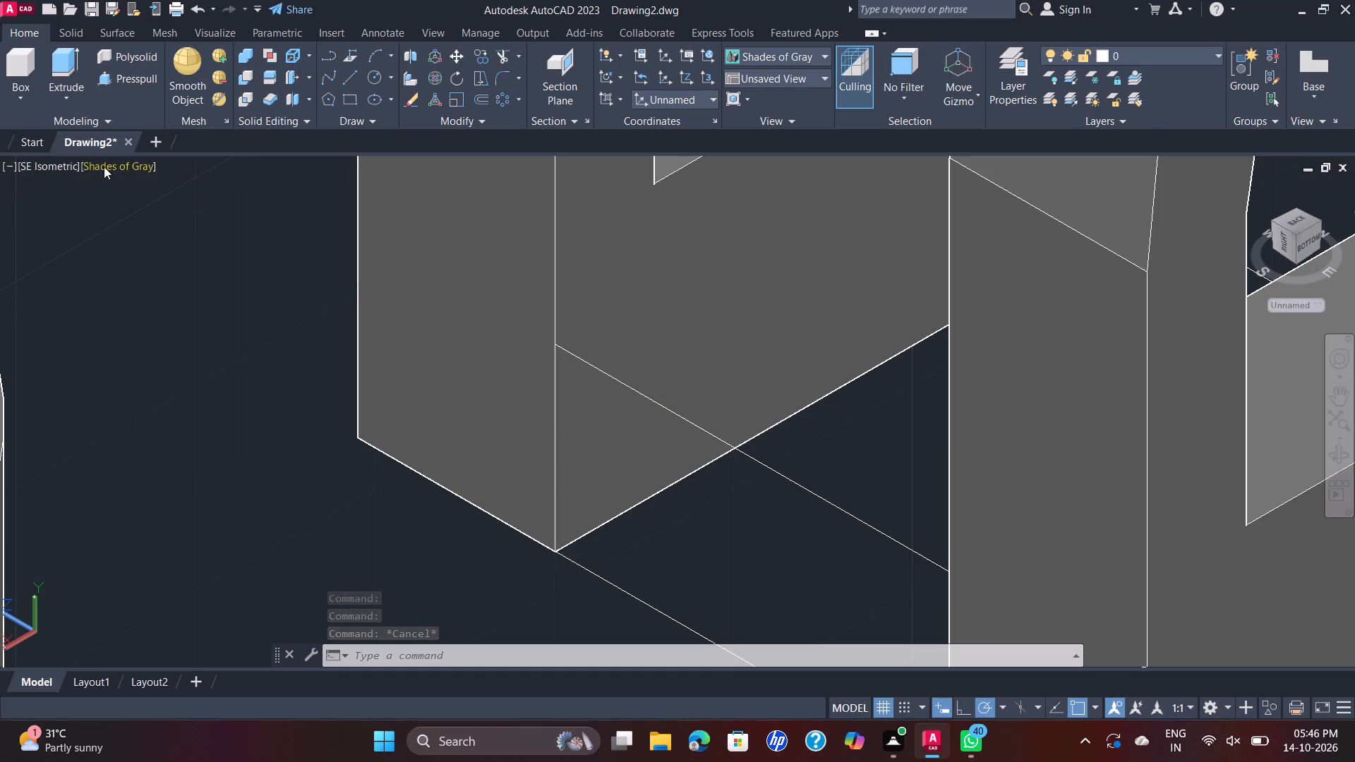
pyautogui.click(201, 210)
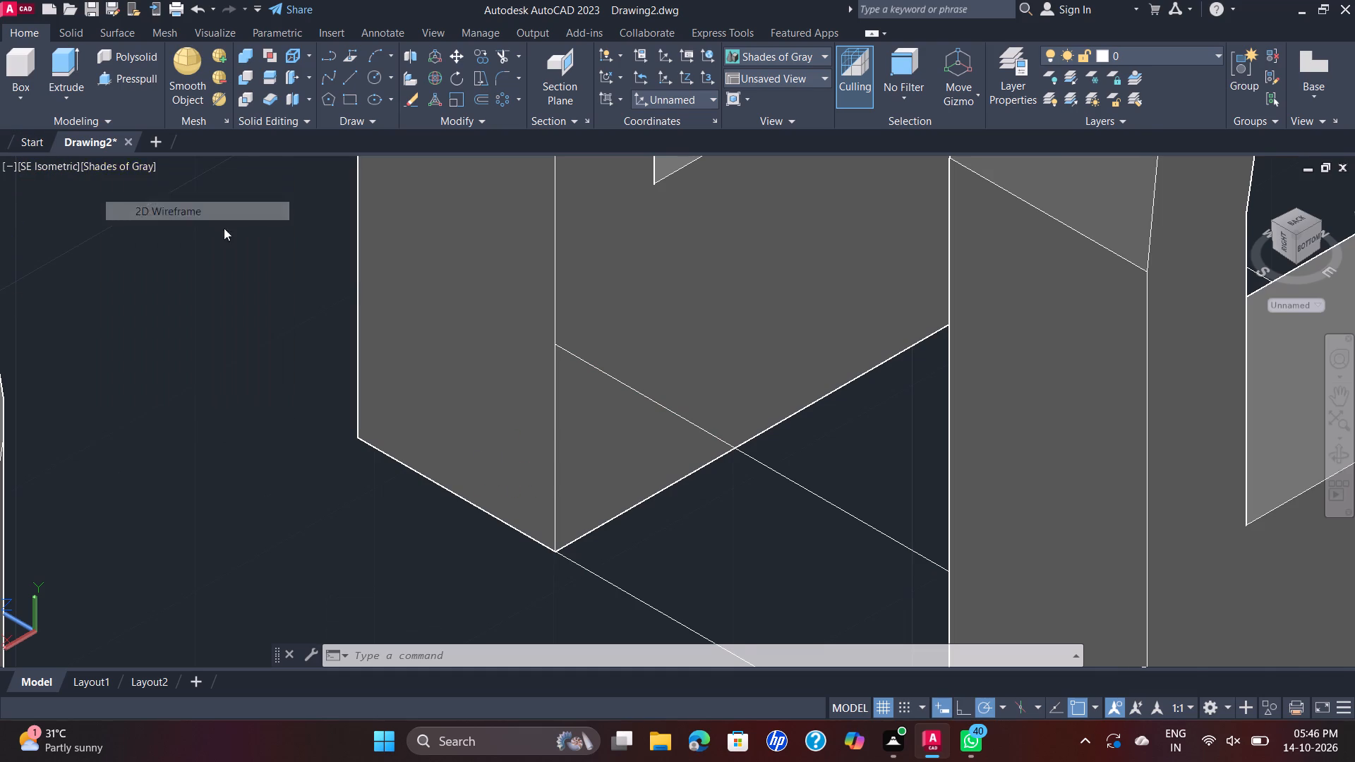
# Join the four lines of the rectangle between the uprights' feet into a single closed polyline.
pyautogui.scroll(-1, 760, 421)
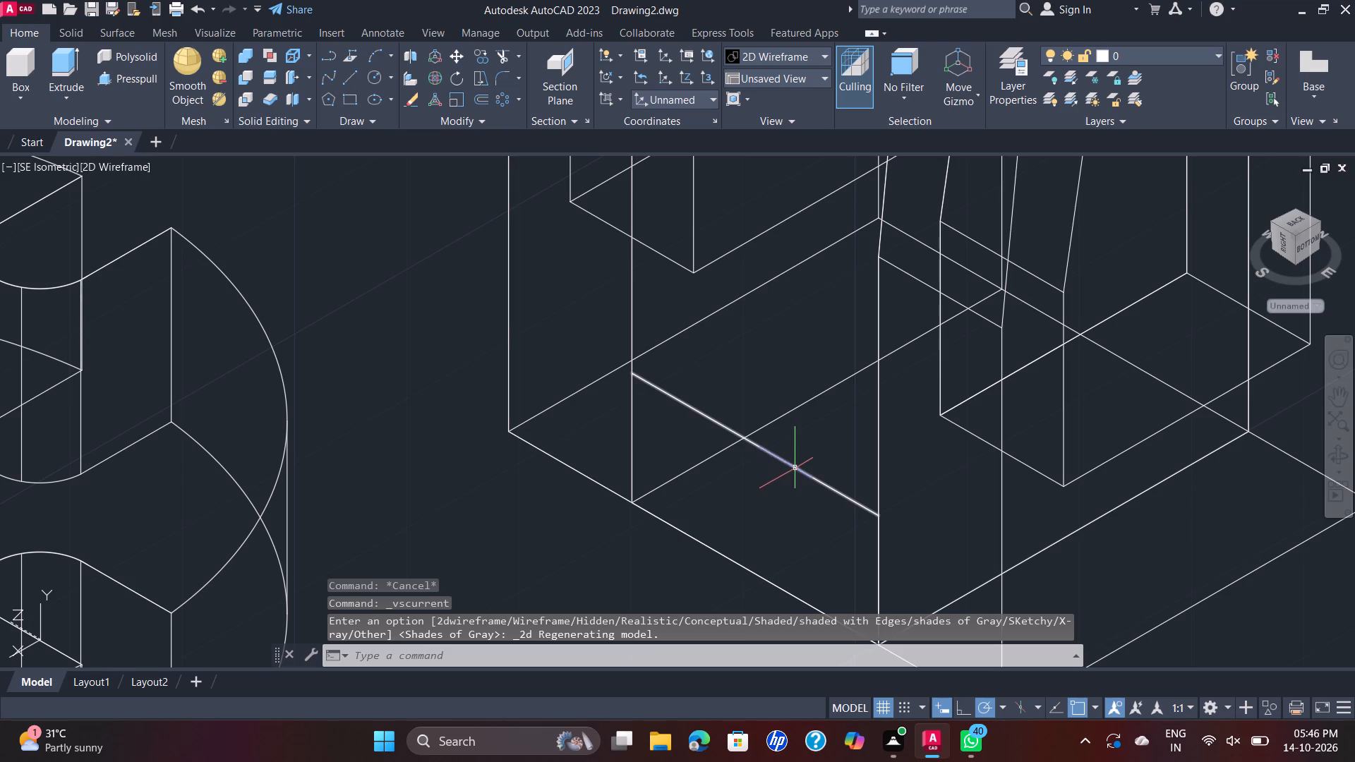
pyautogui.moveTo(791, 465); pyautogui.dragTo(798, 411, button='middle')
pyautogui.click(800, 414)
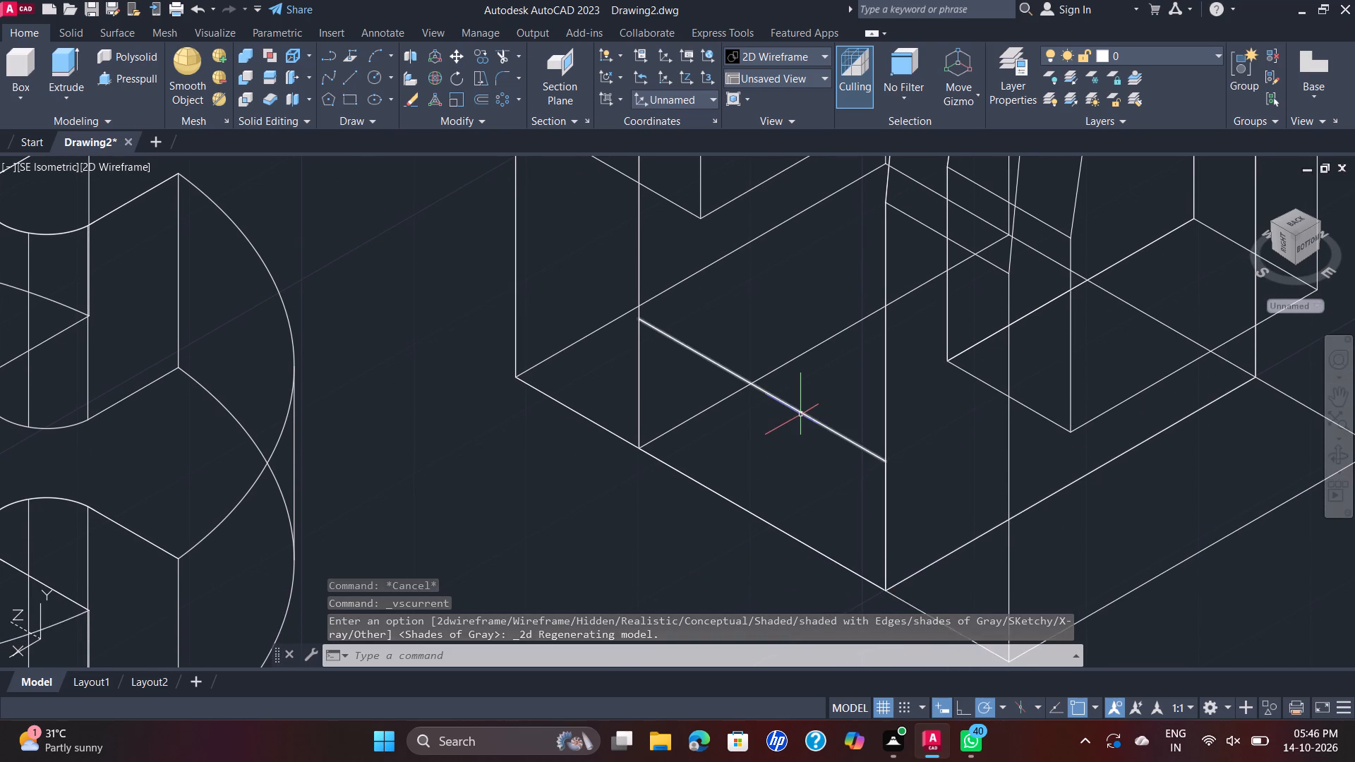
pyautogui.click(804, 540)
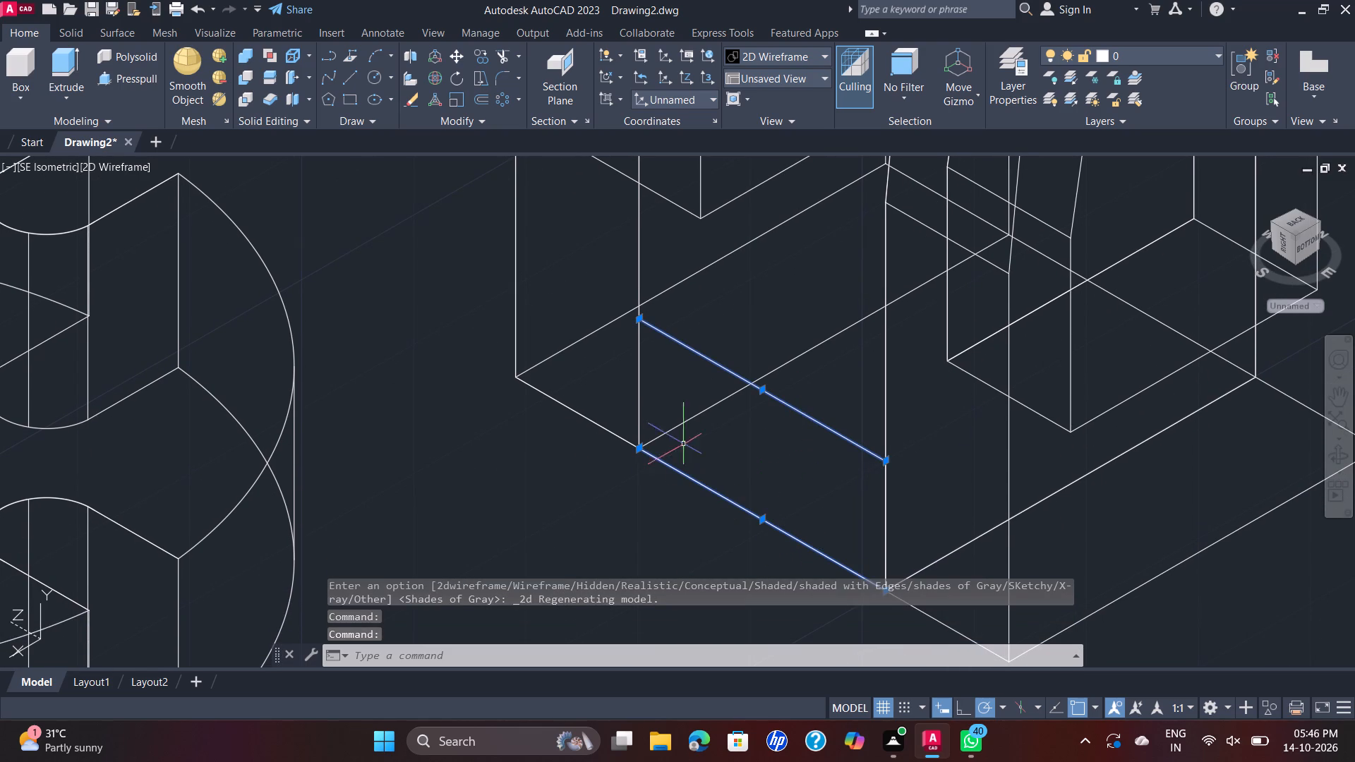
pyautogui.click(641, 379)
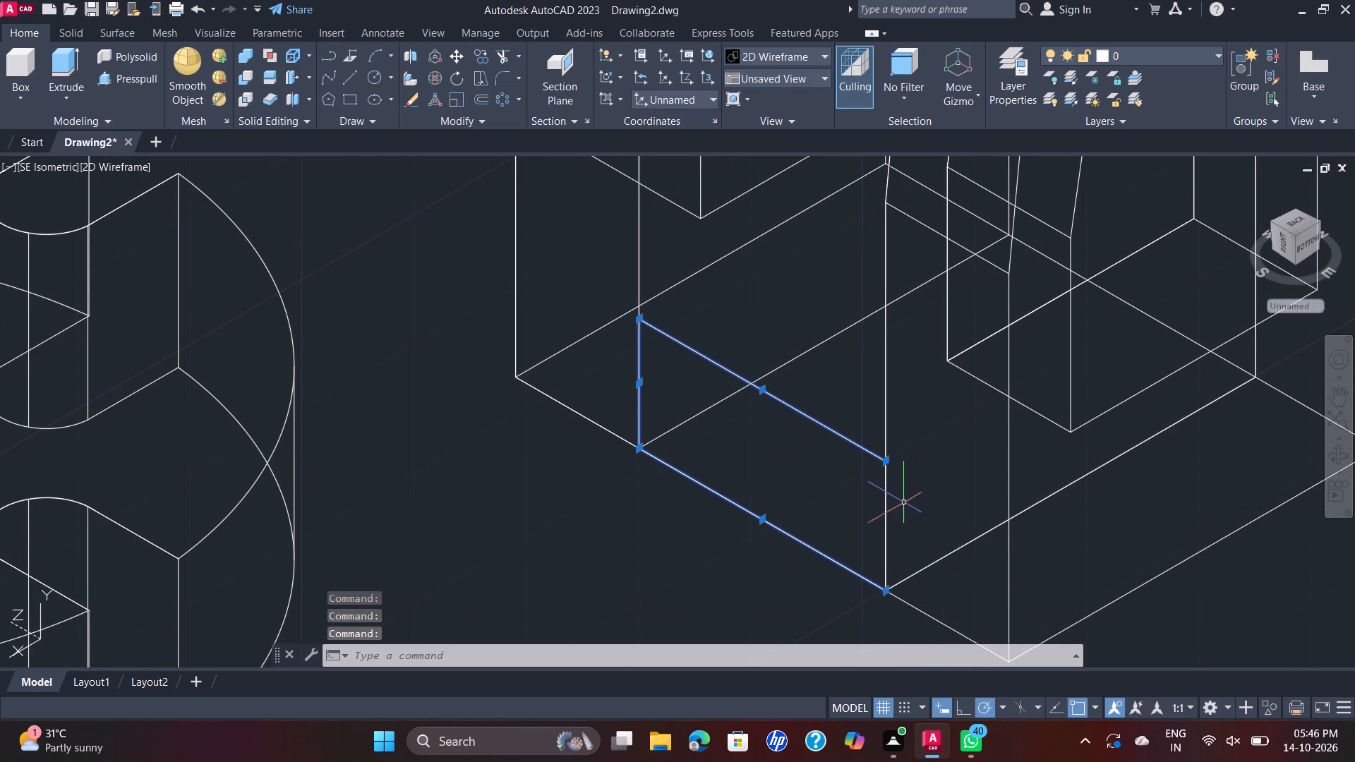
pyautogui.click(886, 493)
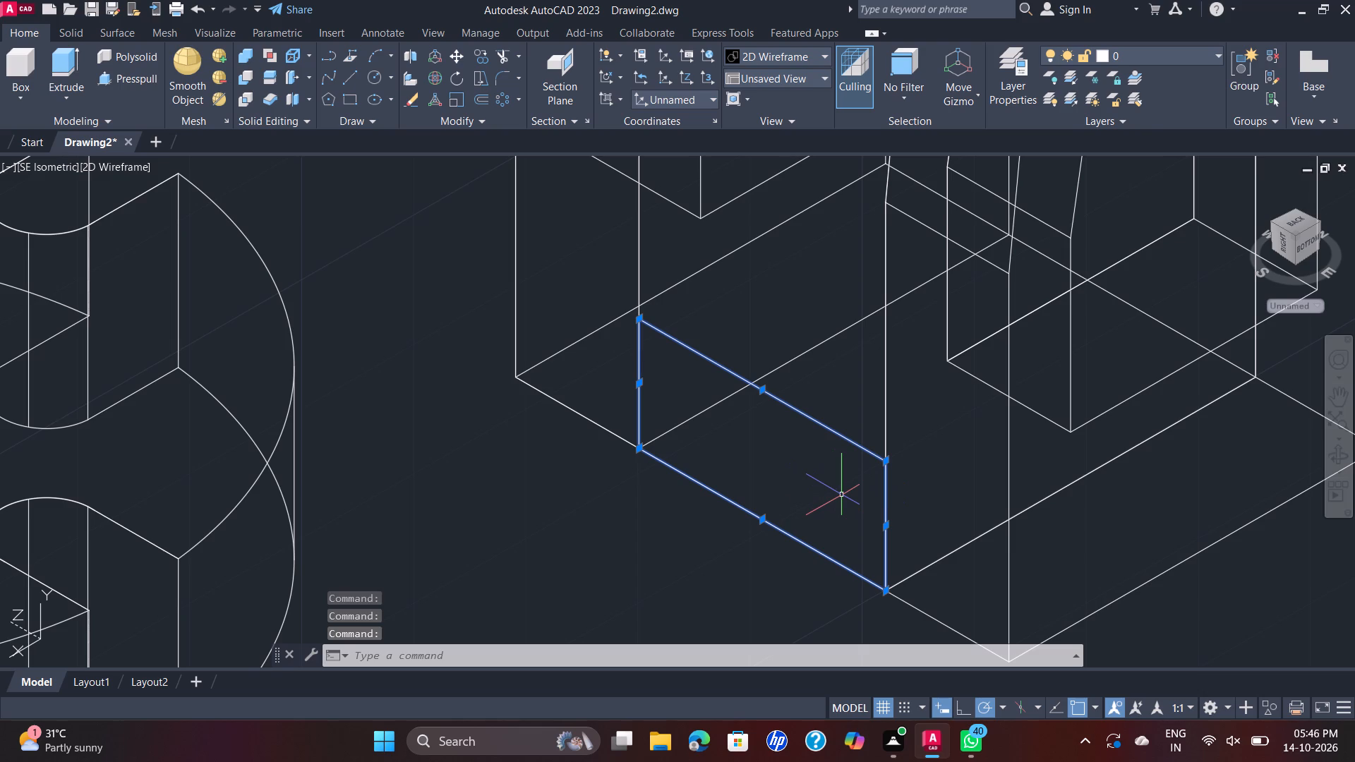
pyautogui.press('j')
pyautogui.press('Return')
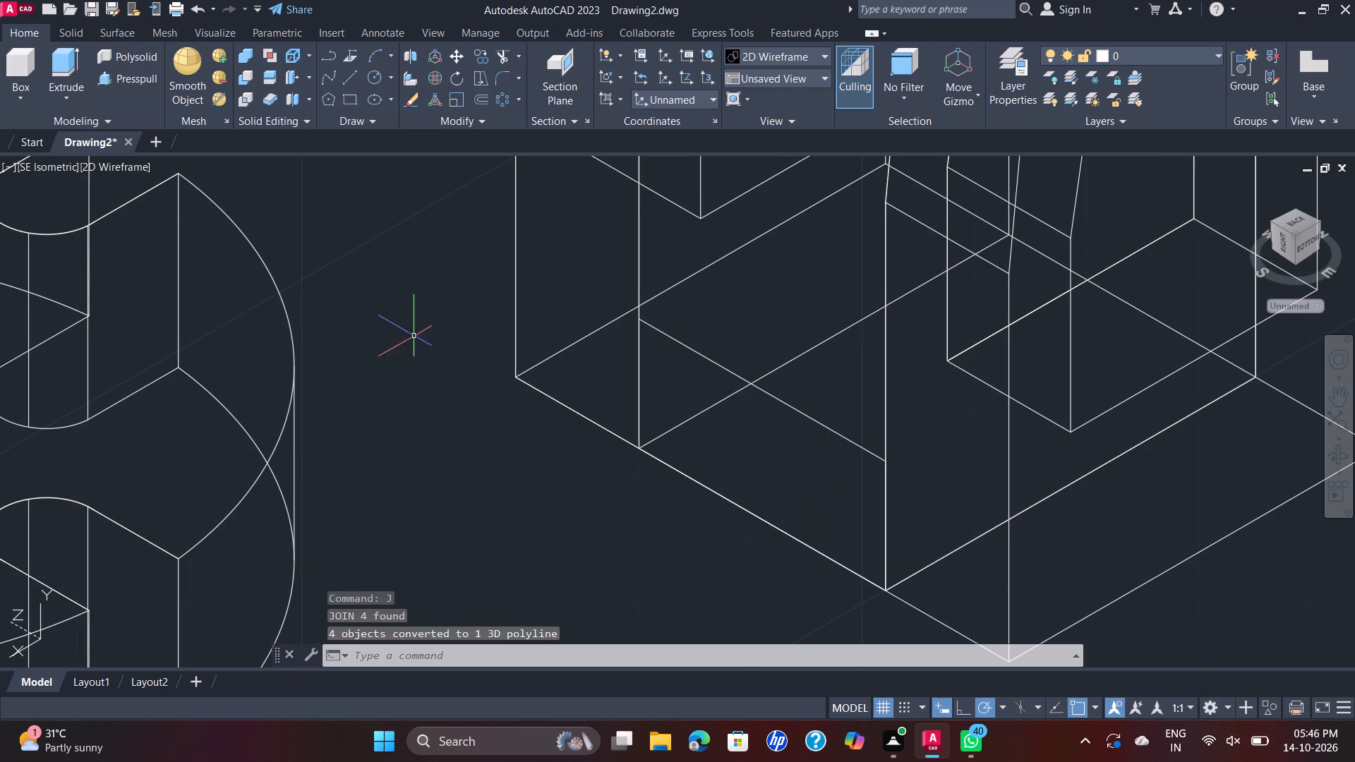
# Press-pull the rectangular area between the uprights' feet 33 units back to the uprights' far bottom corner.
pyautogui.click(131, 75)
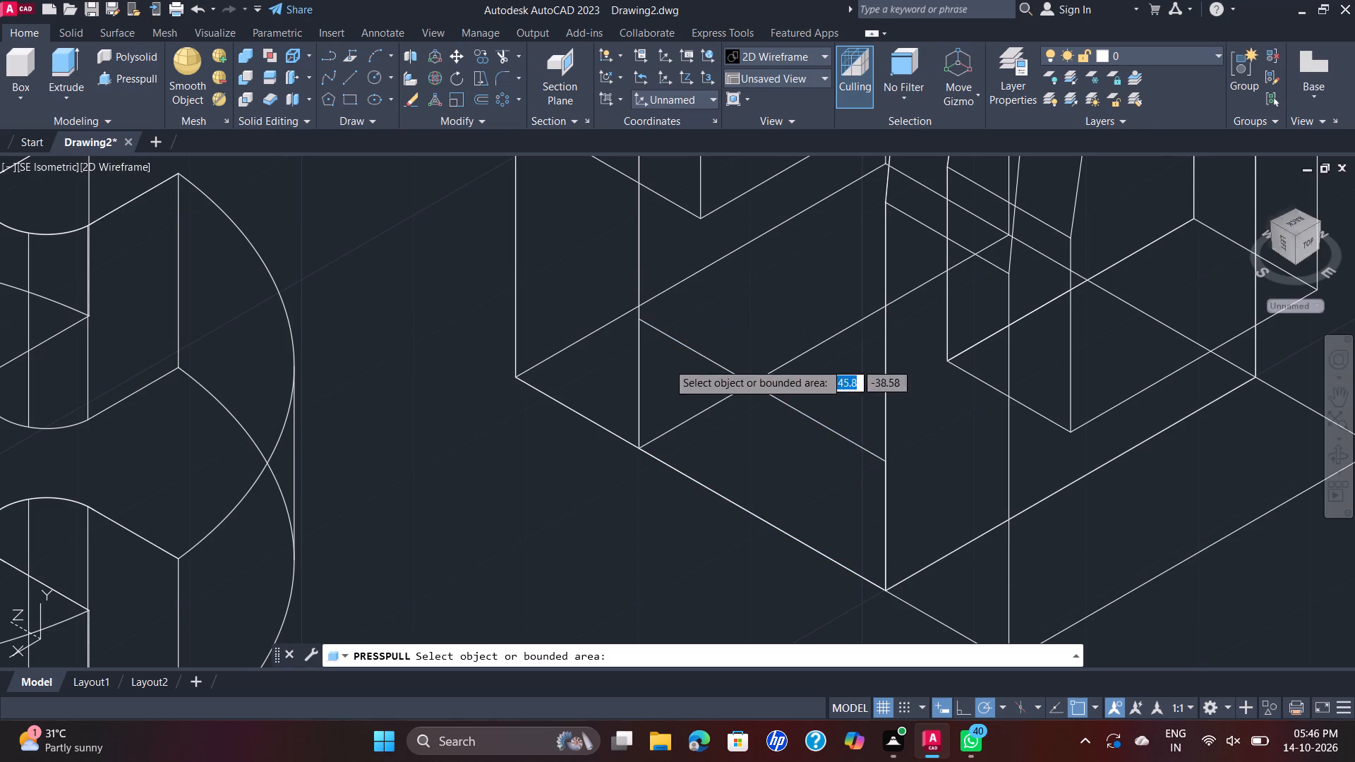
pyautogui.click(797, 539)
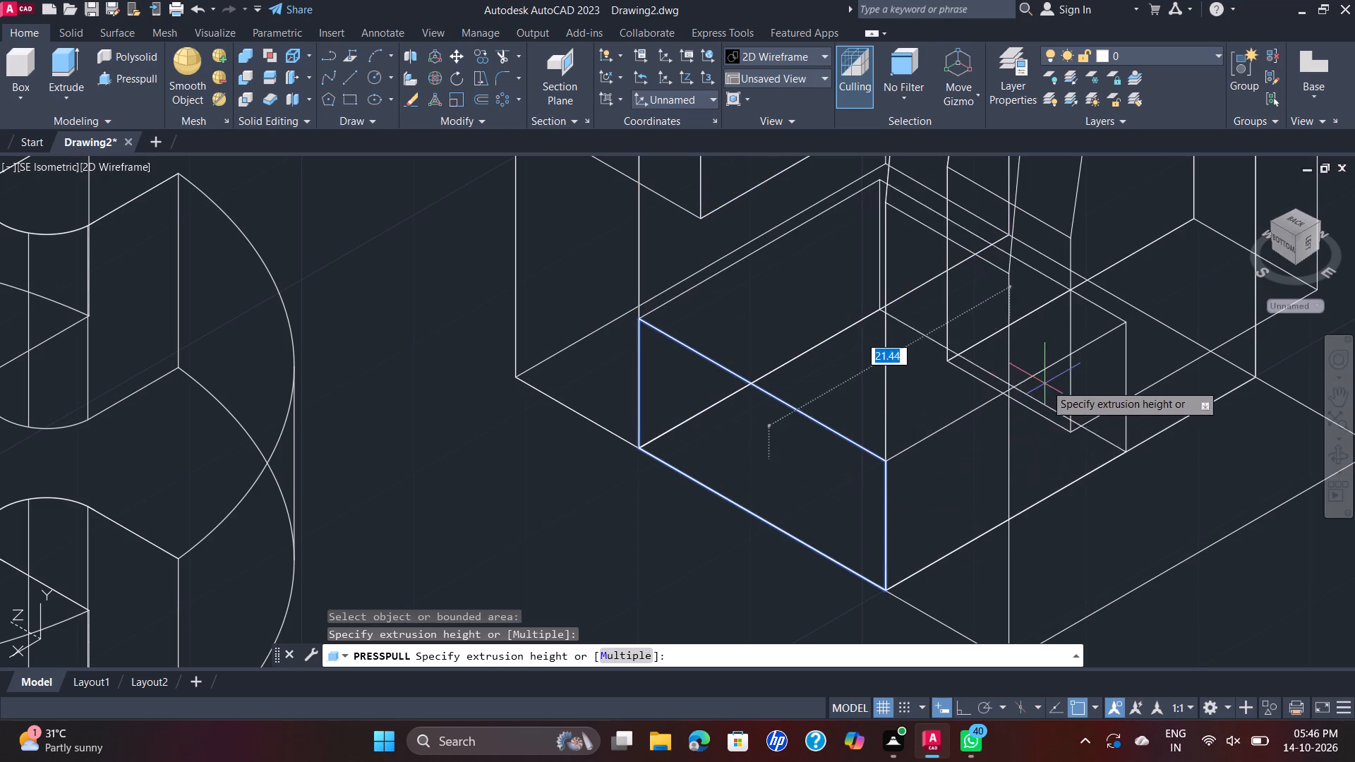
pyautogui.click(1260, 375)
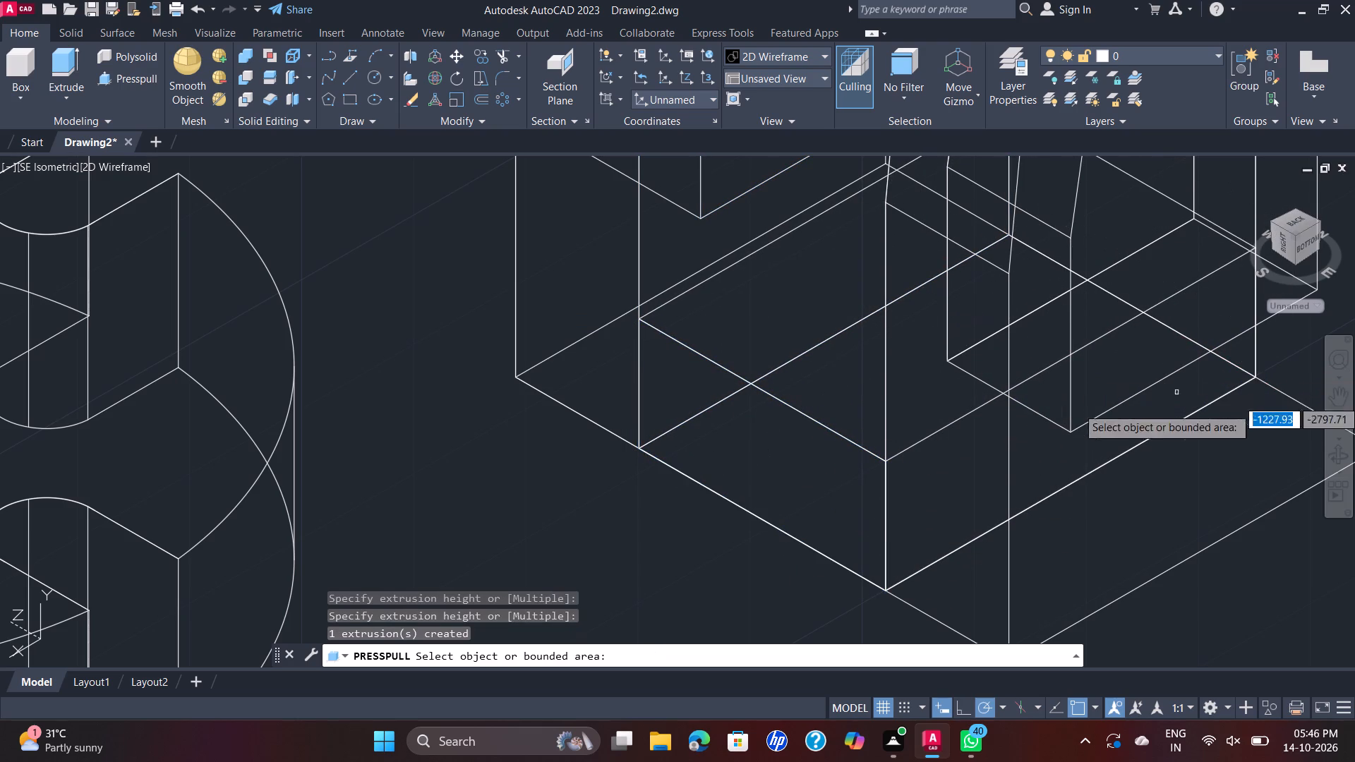
pyautogui.scroll(-2, 713, 503)
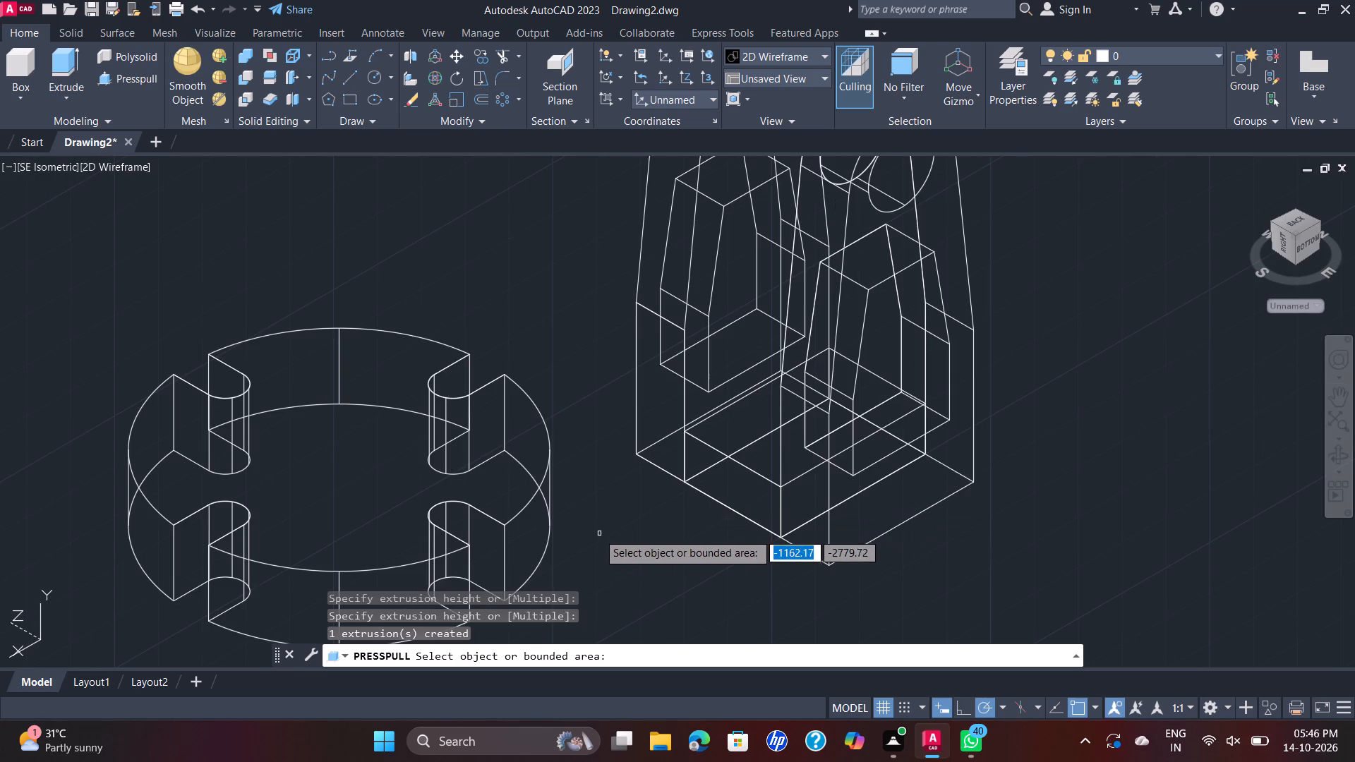
pyautogui.press('Escape')
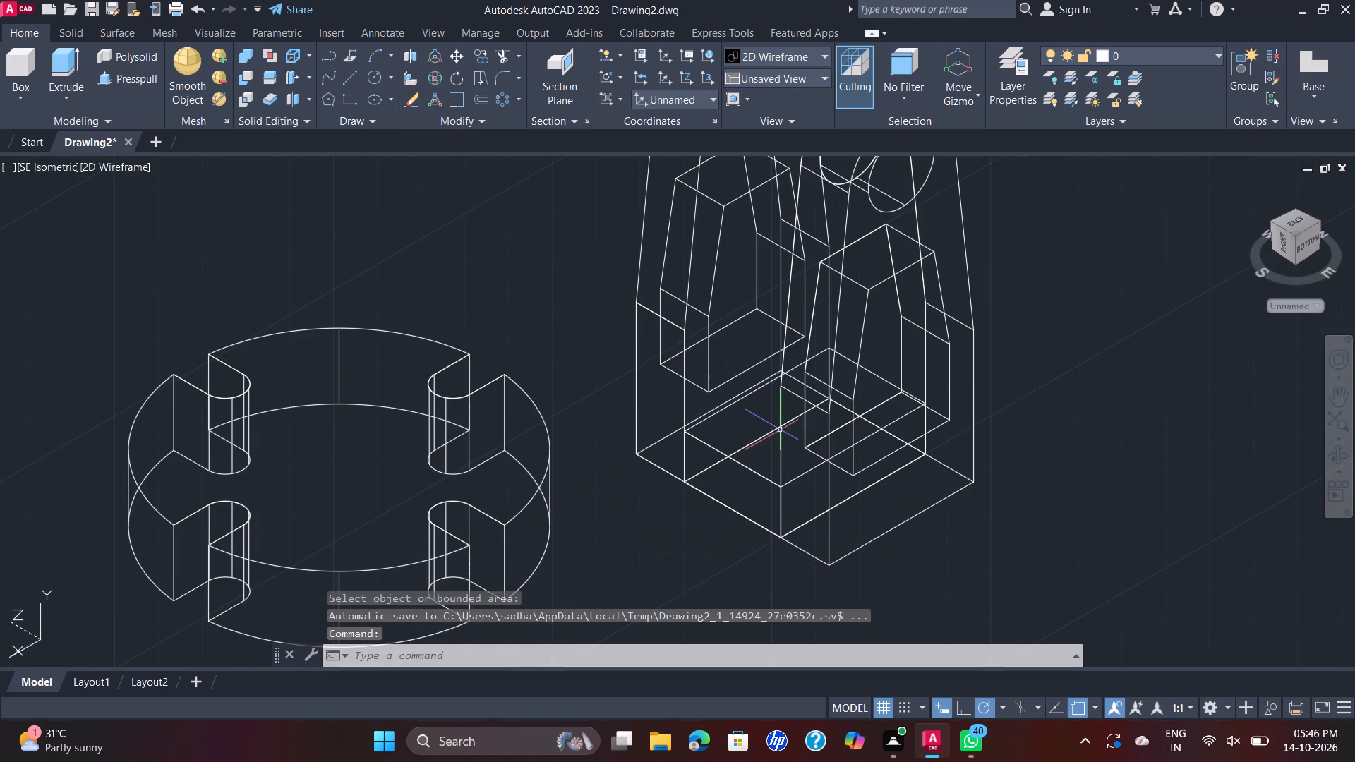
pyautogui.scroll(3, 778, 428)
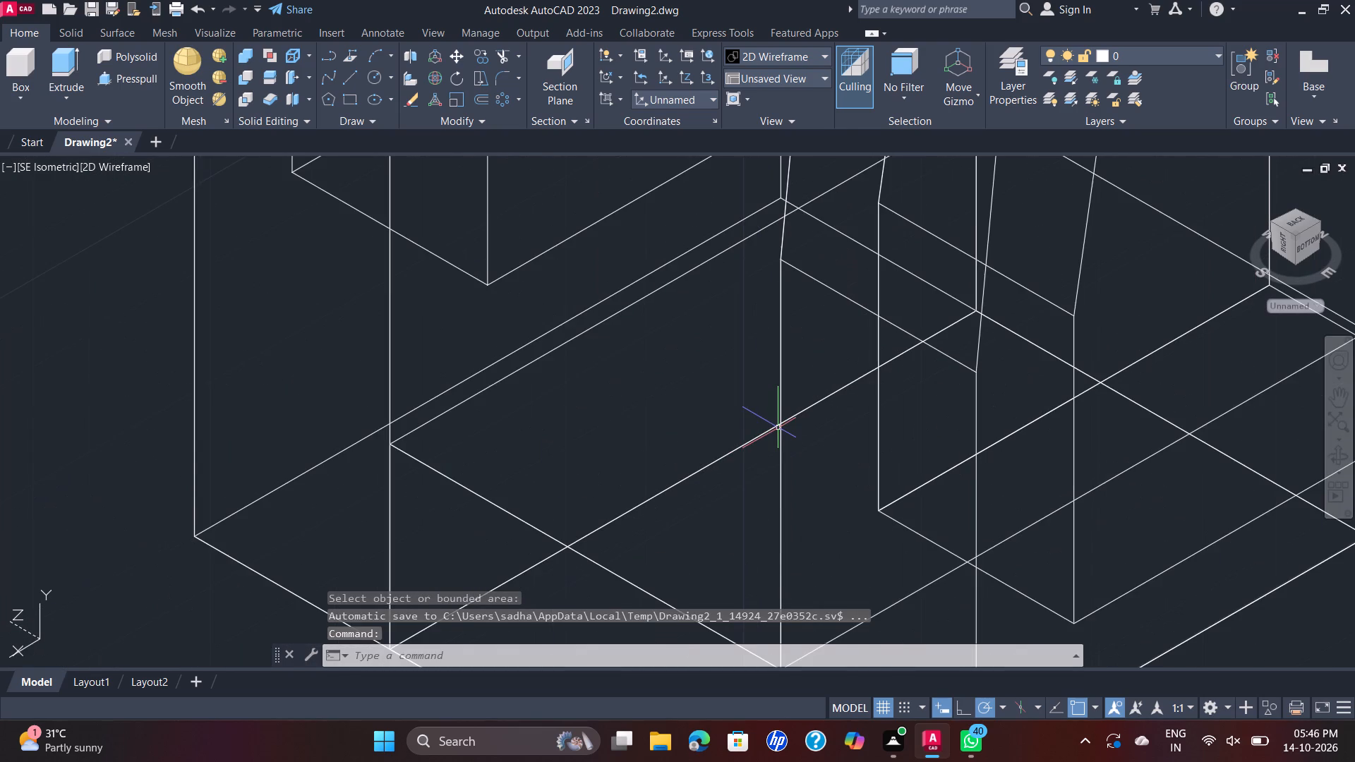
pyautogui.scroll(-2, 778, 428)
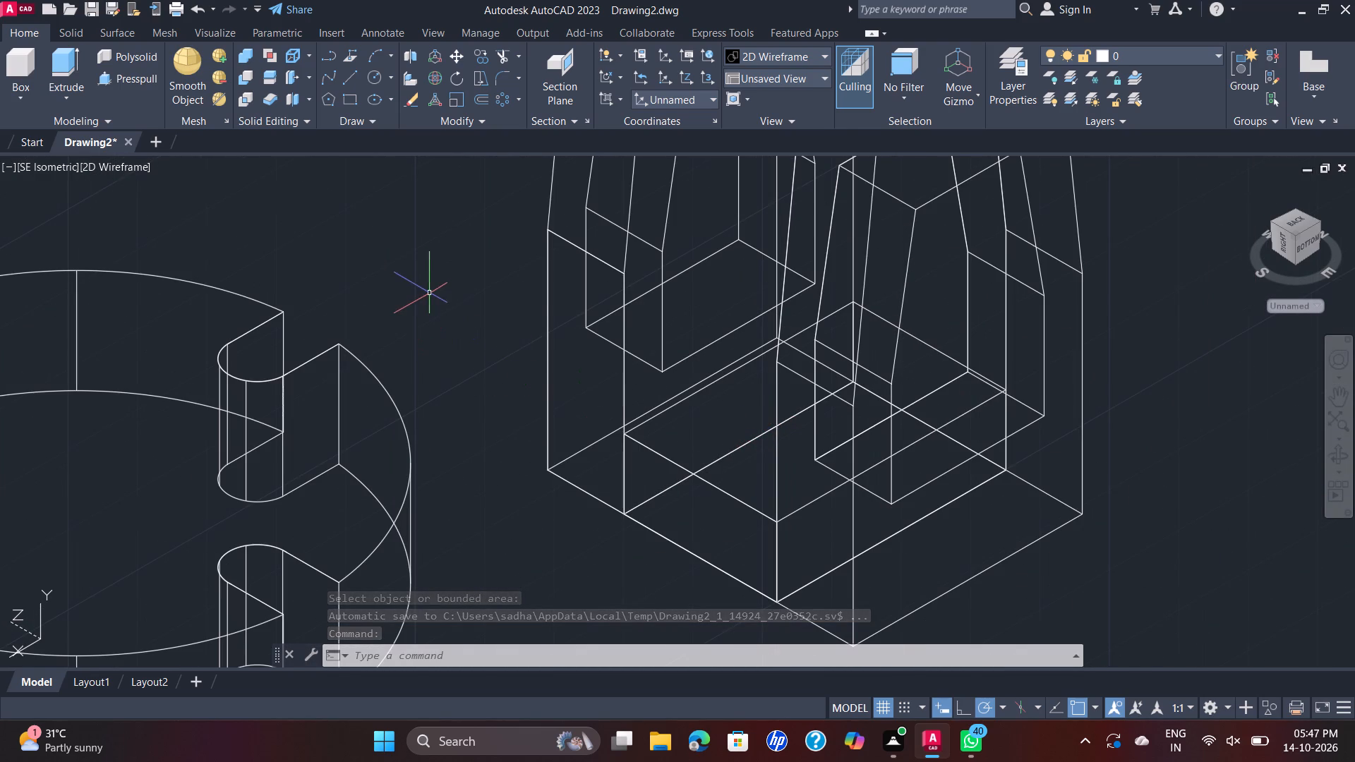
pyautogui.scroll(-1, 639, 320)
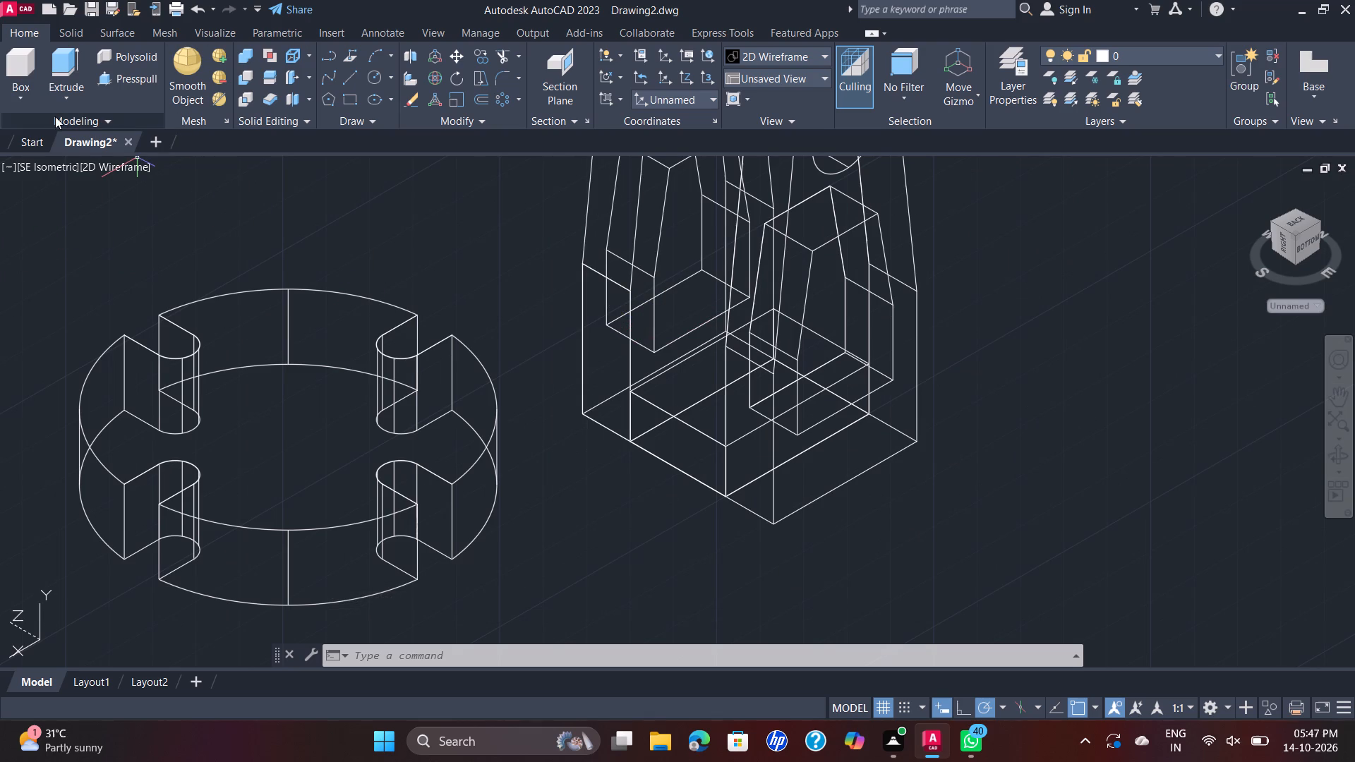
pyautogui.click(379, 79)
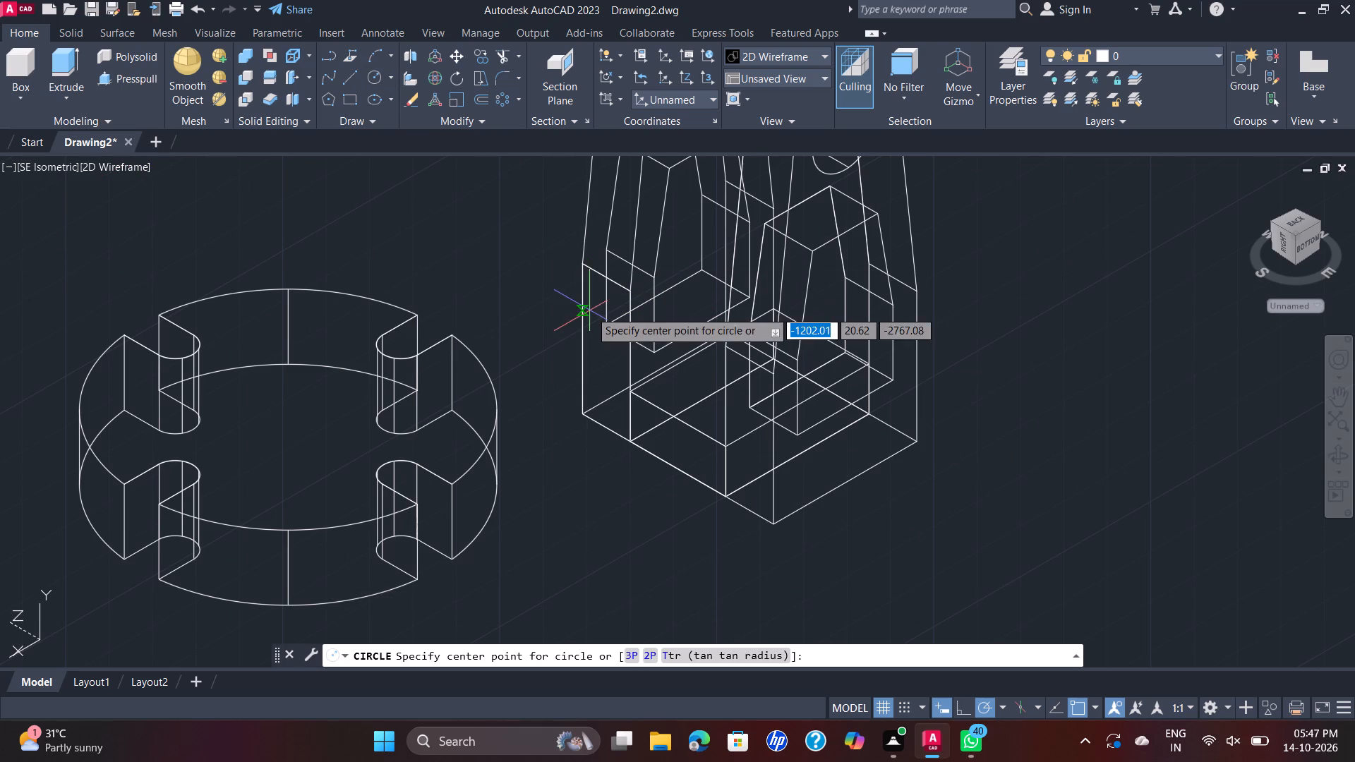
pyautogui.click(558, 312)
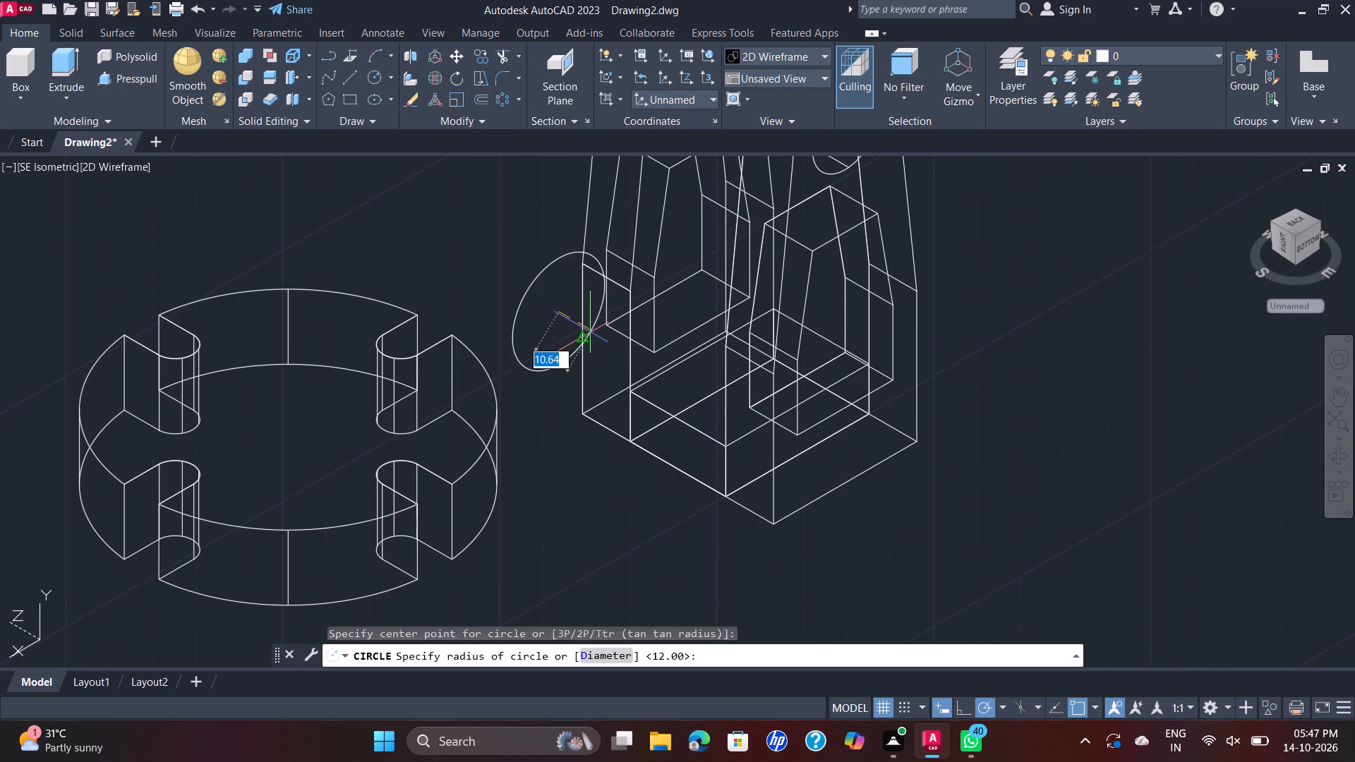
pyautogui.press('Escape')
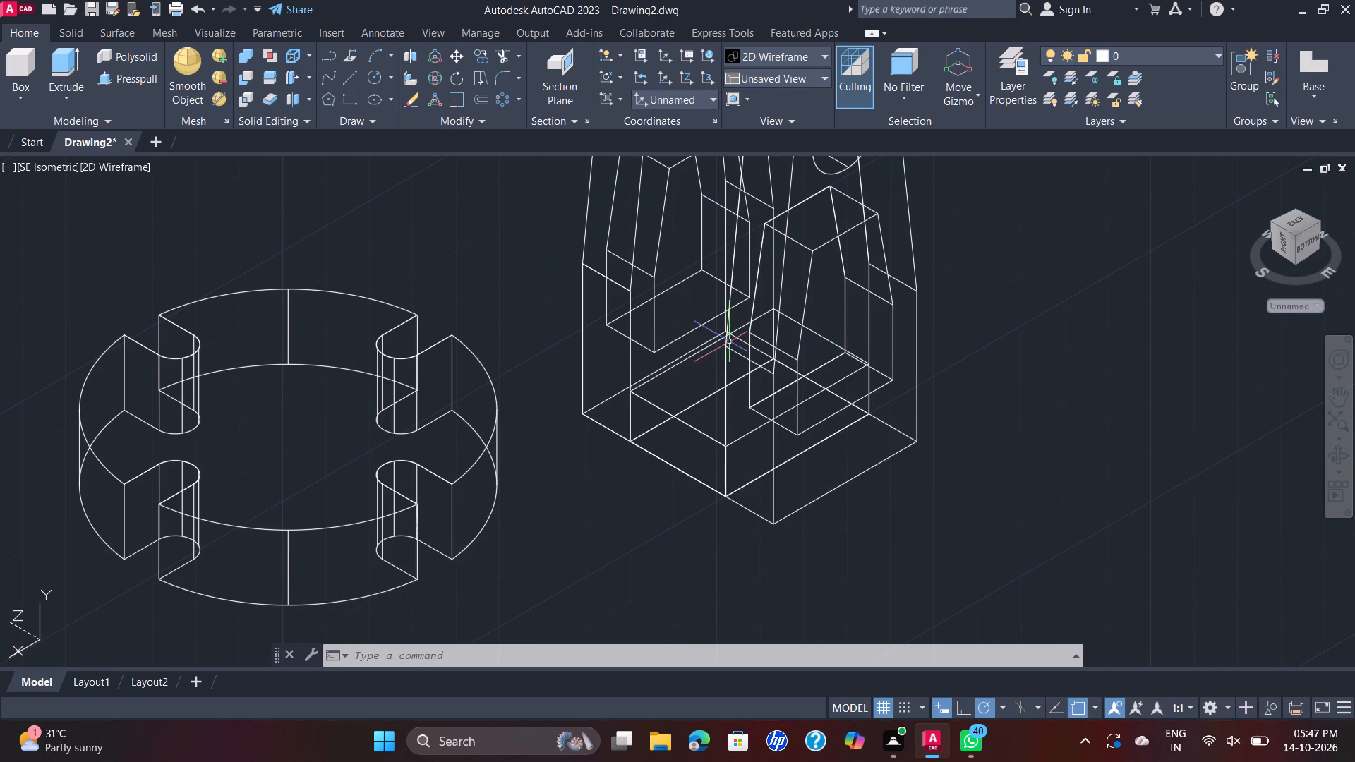
# Switch the visual style to Shades of Gray.
pyautogui.click(106, 161)
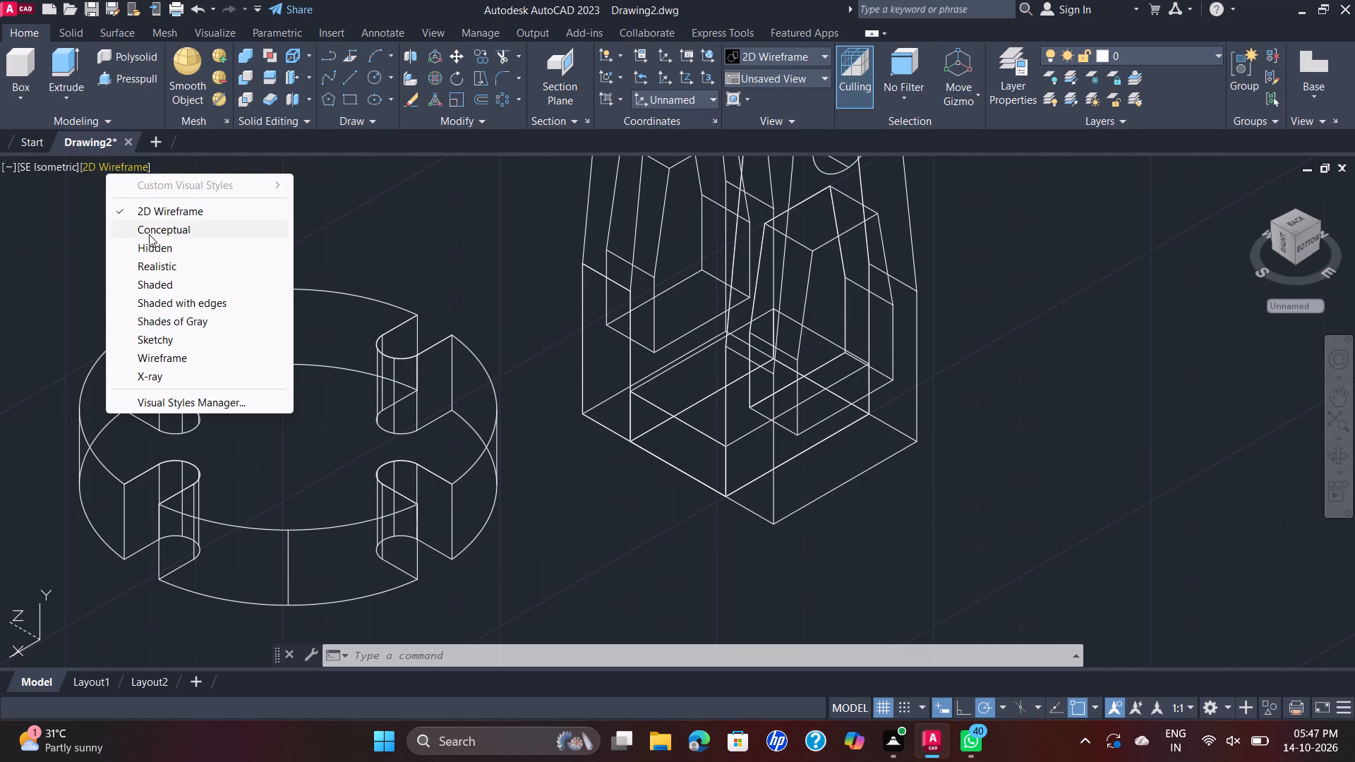
pyautogui.click(207, 325)
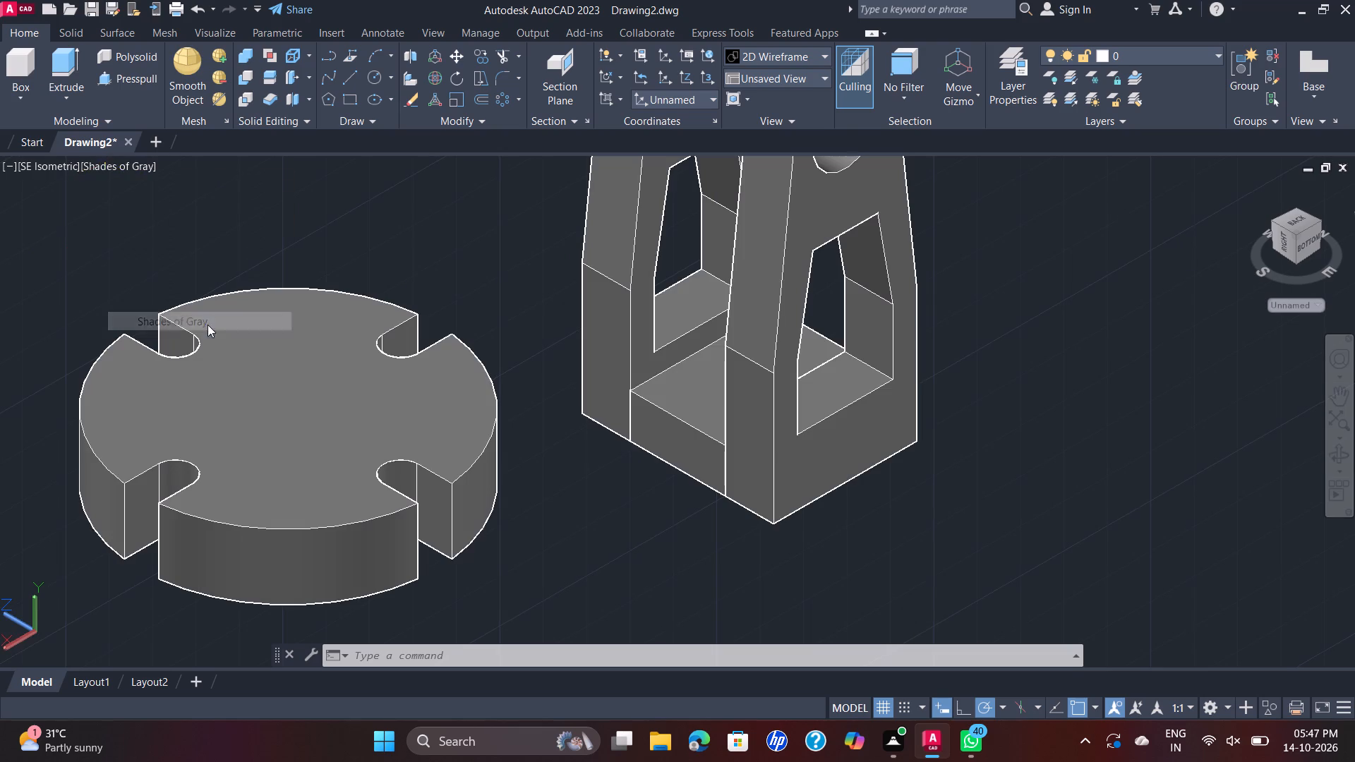
# In the Top view, draw a circle of diameter 18 centred on the top face of the block between the uprights.
pyautogui.scroll(-1, 697, 397)
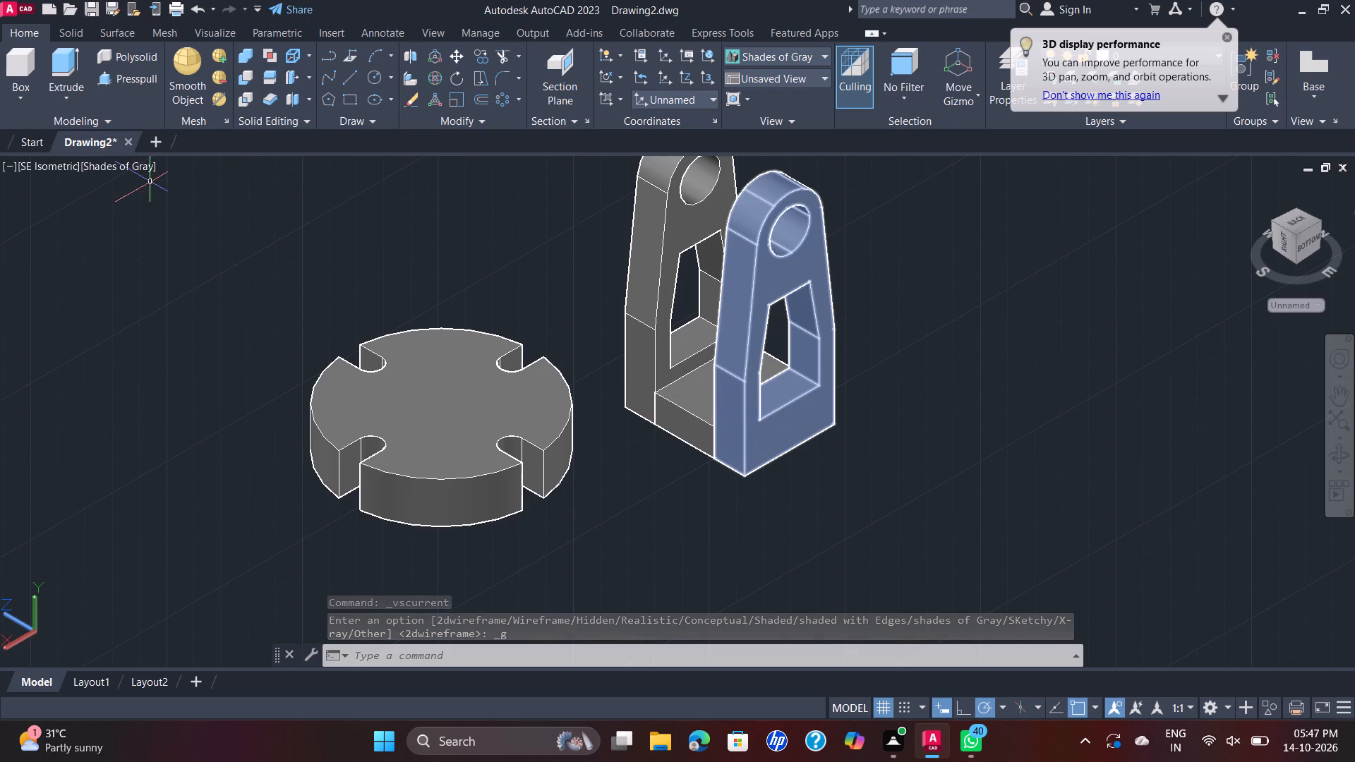
pyautogui.click(50, 164)
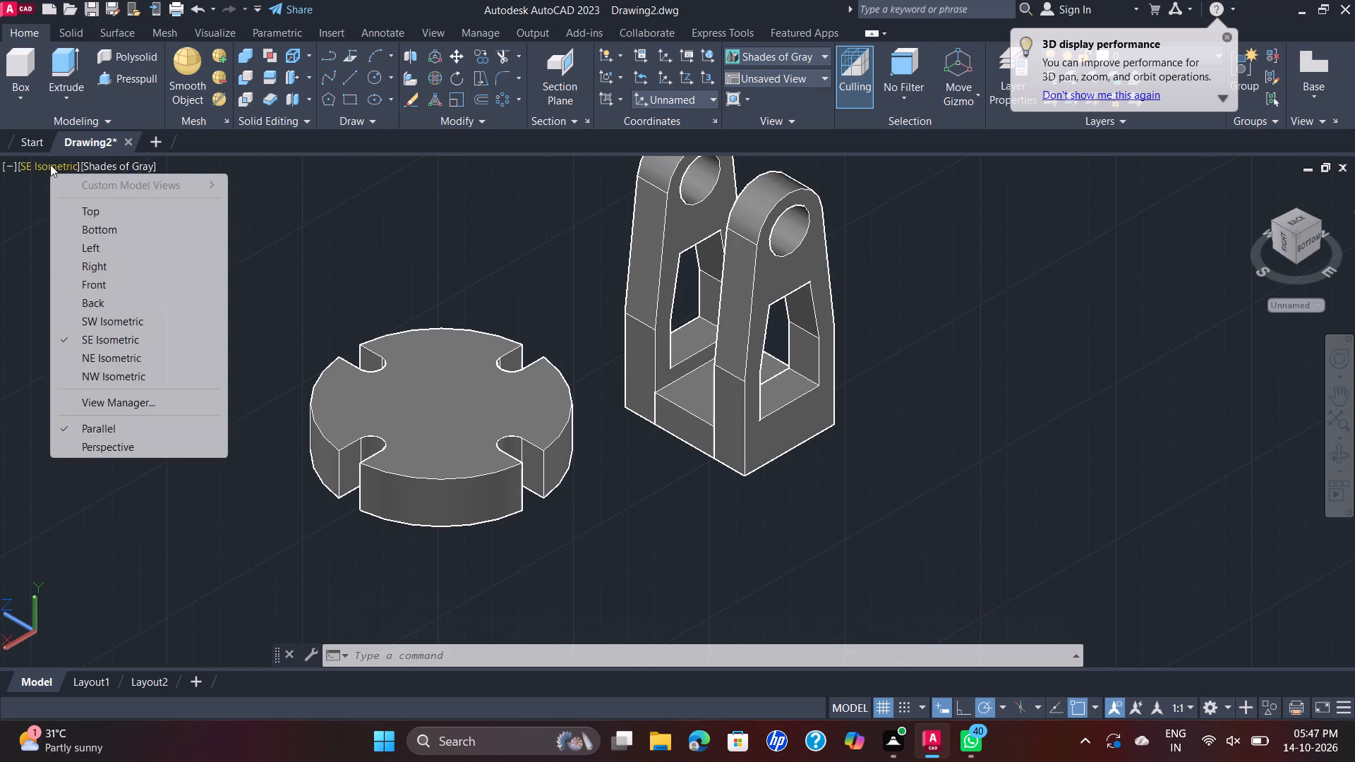
pyautogui.click(96, 209)
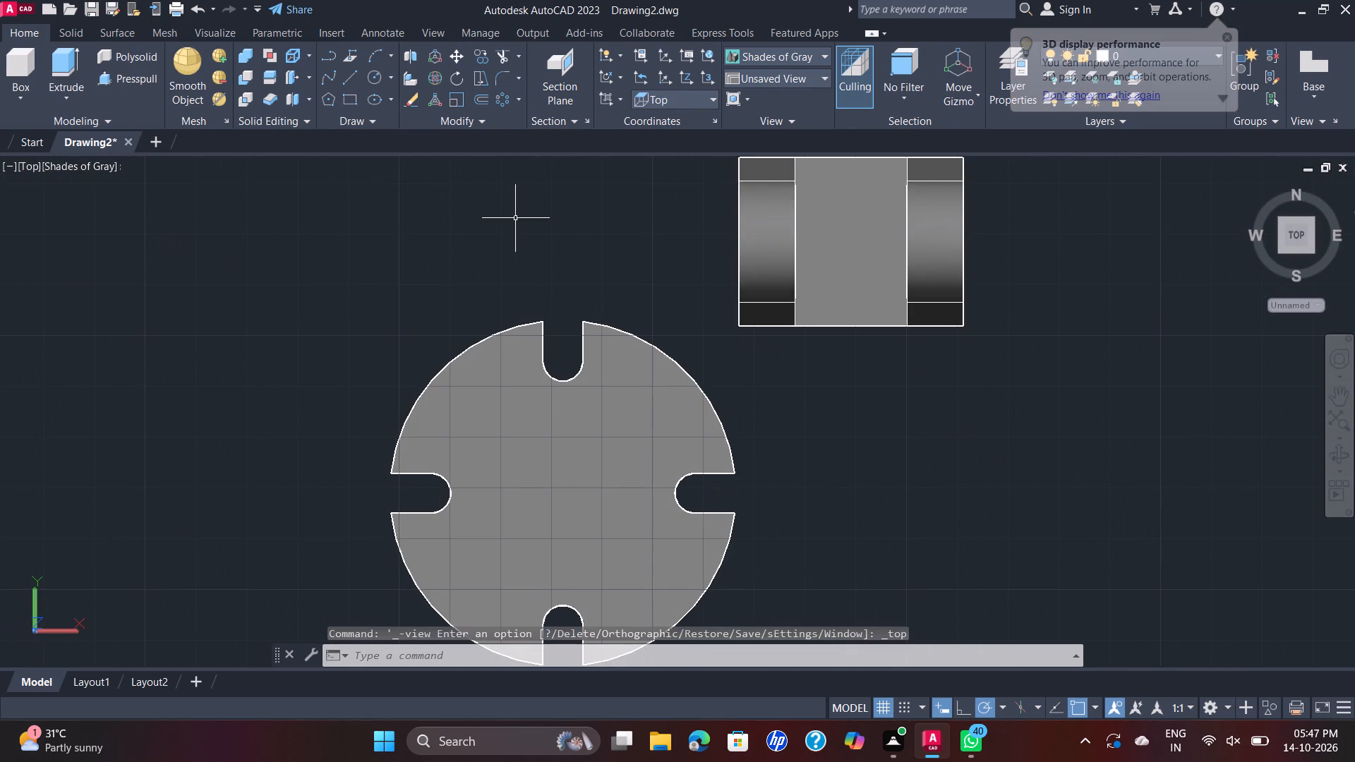
pyautogui.click(369, 80)
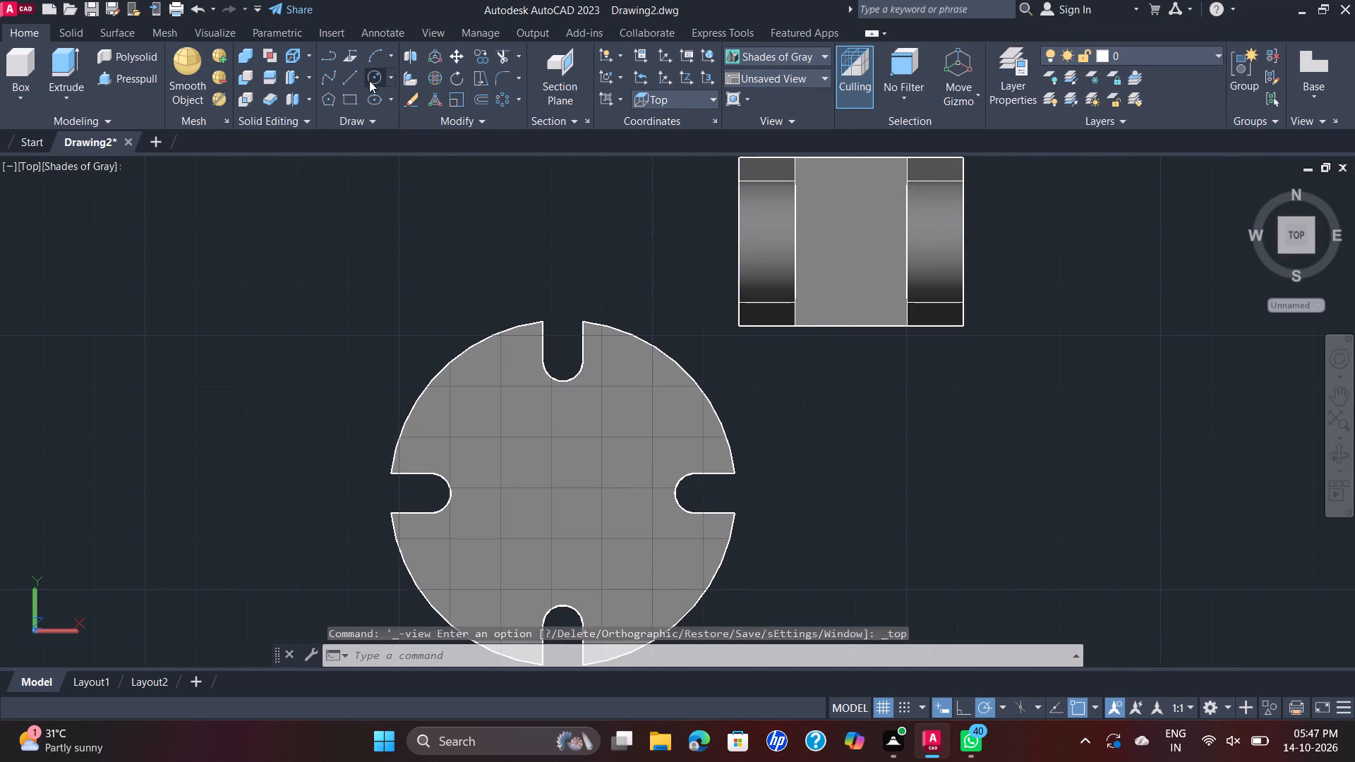
pyautogui.click(852, 245)
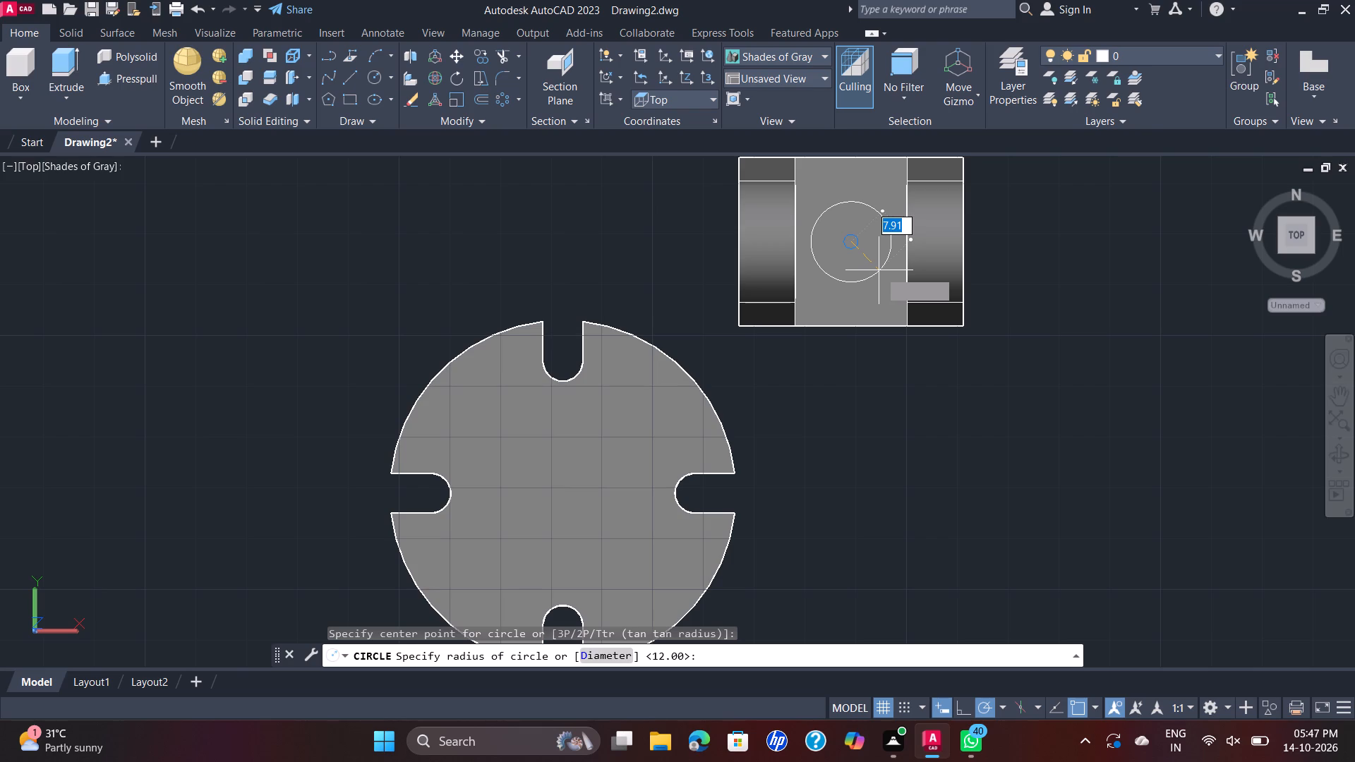
pyautogui.press('d')
pyautogui.press('Return')
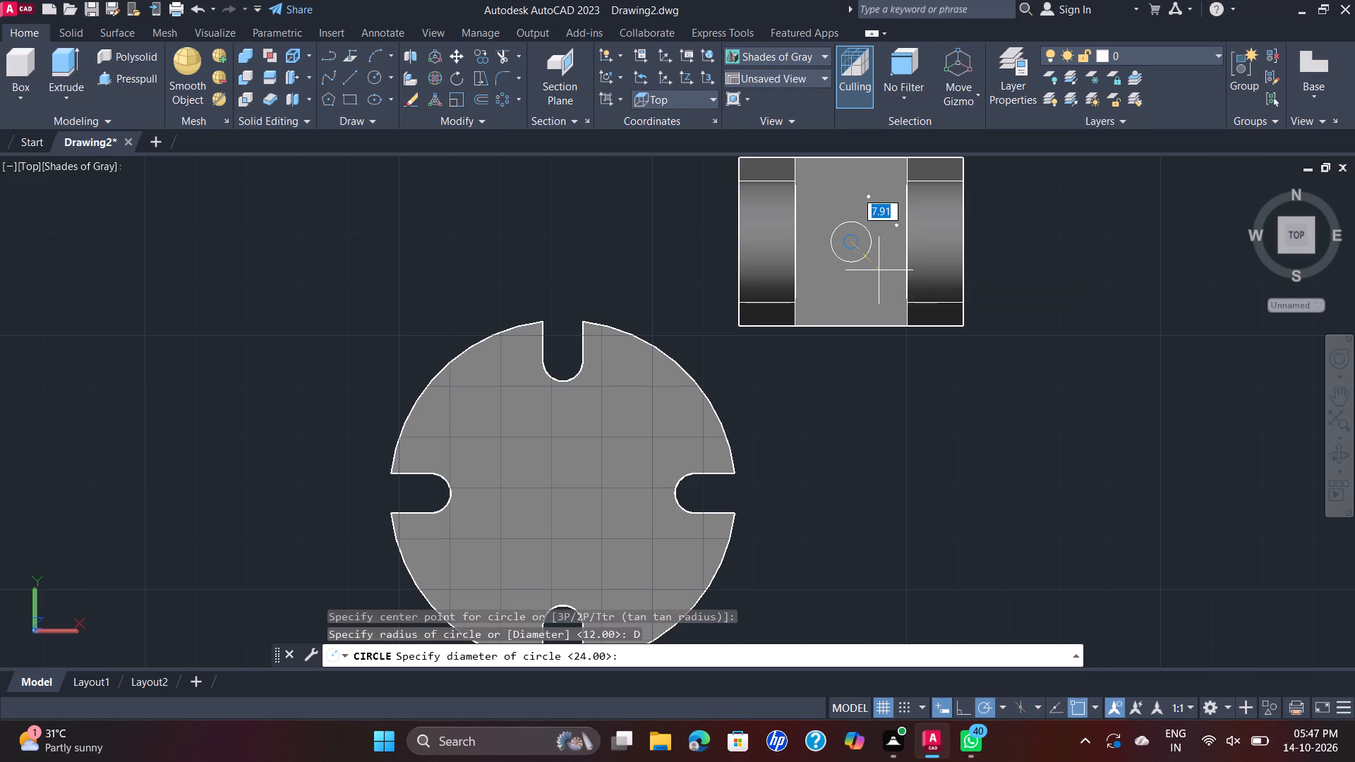
pyautogui.write('18')
pyautogui.press('Return')
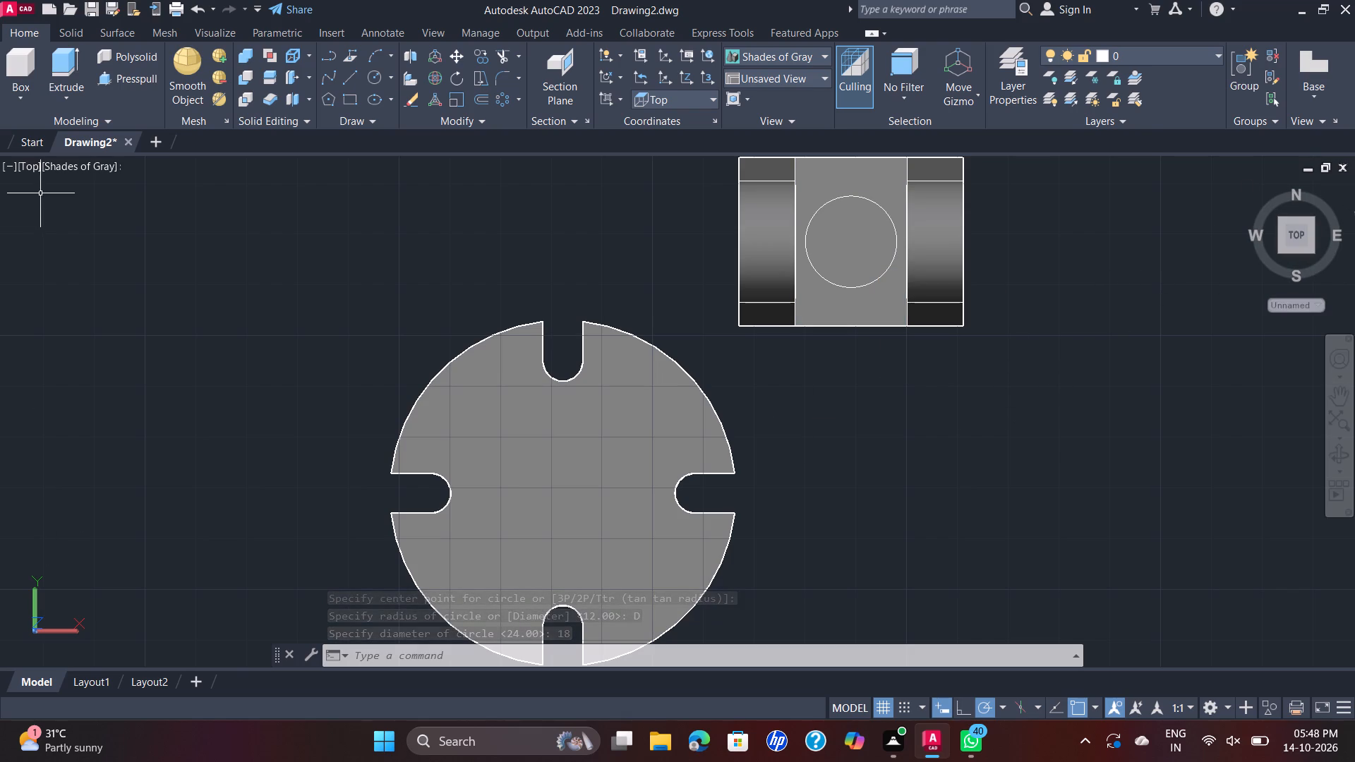
# In the SE Isometric view, press-pull the 18-diameter circle 10 units down through the block between the uprights.
pyautogui.click(28, 169)
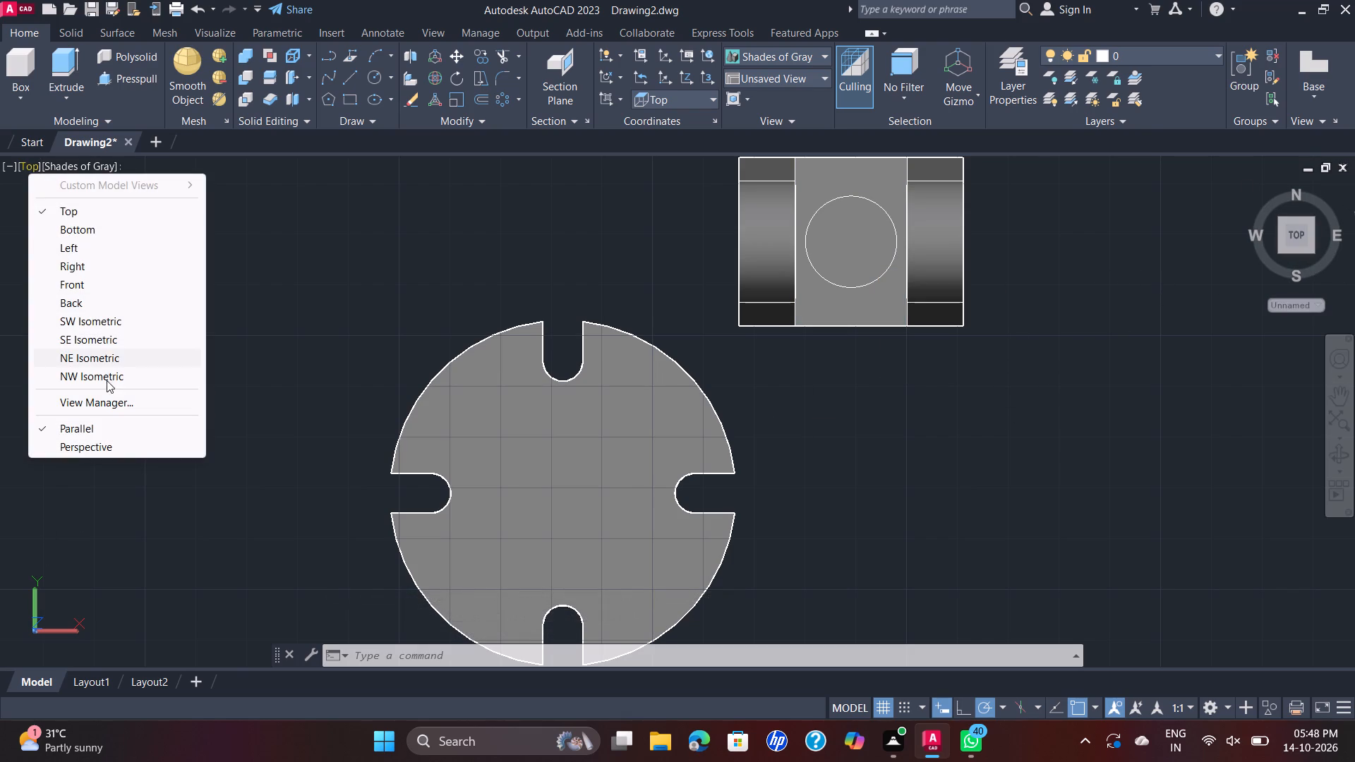
pyautogui.click(107, 337)
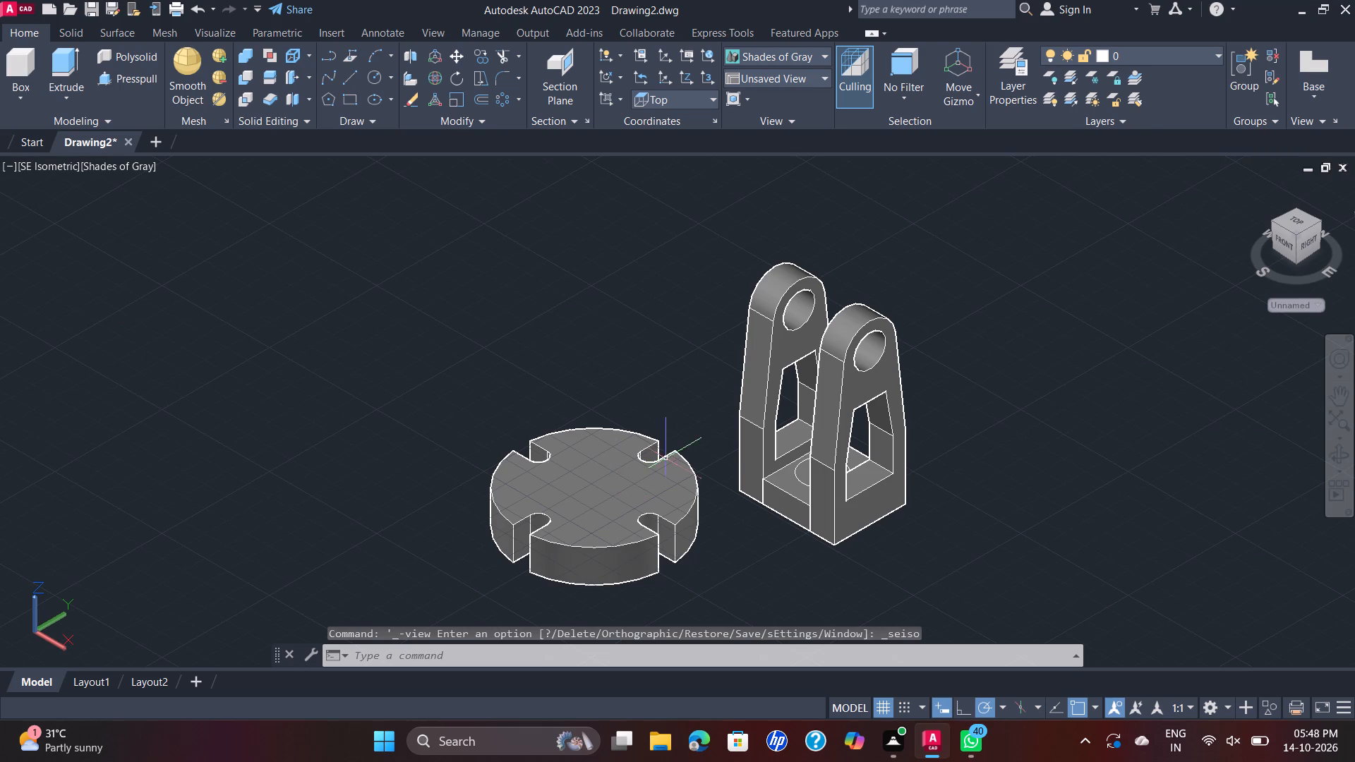
pyautogui.click(116, 80)
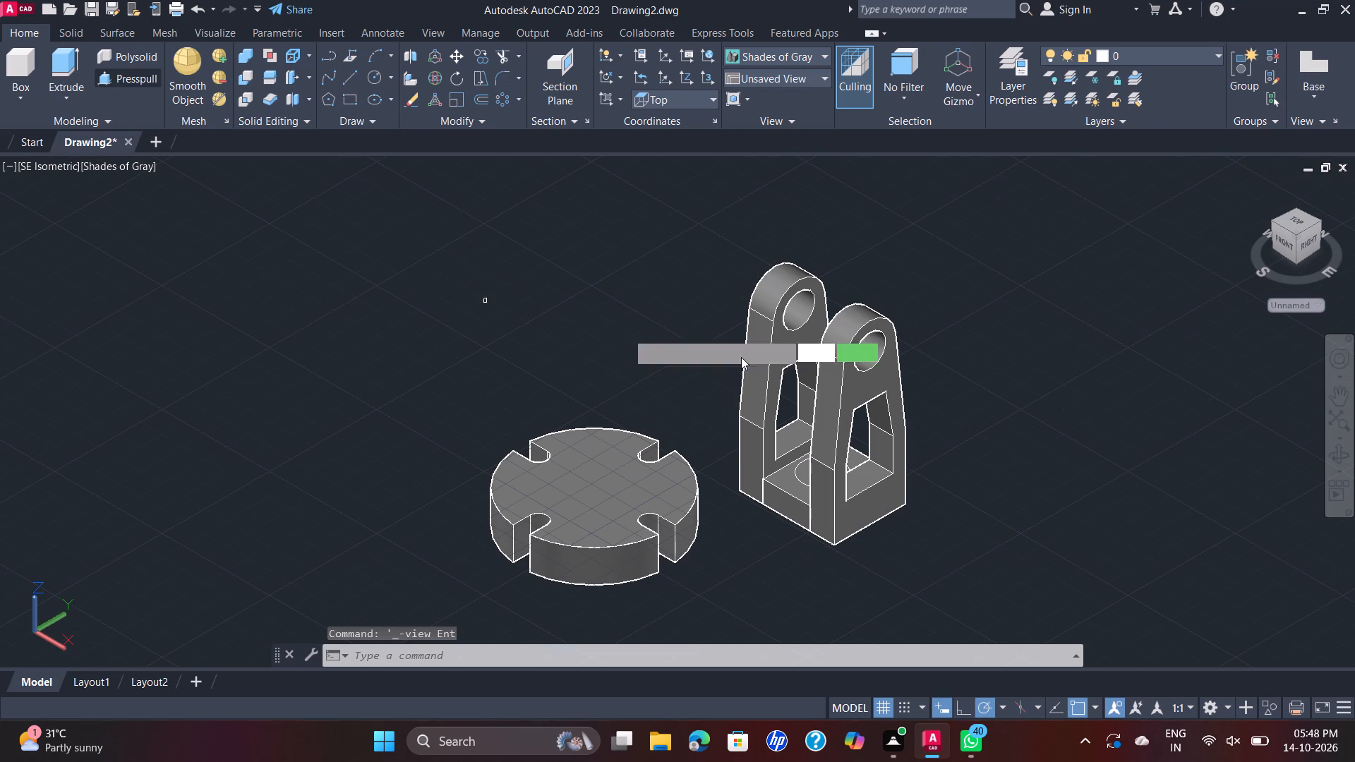
pyautogui.scroll(3, 778, 457)
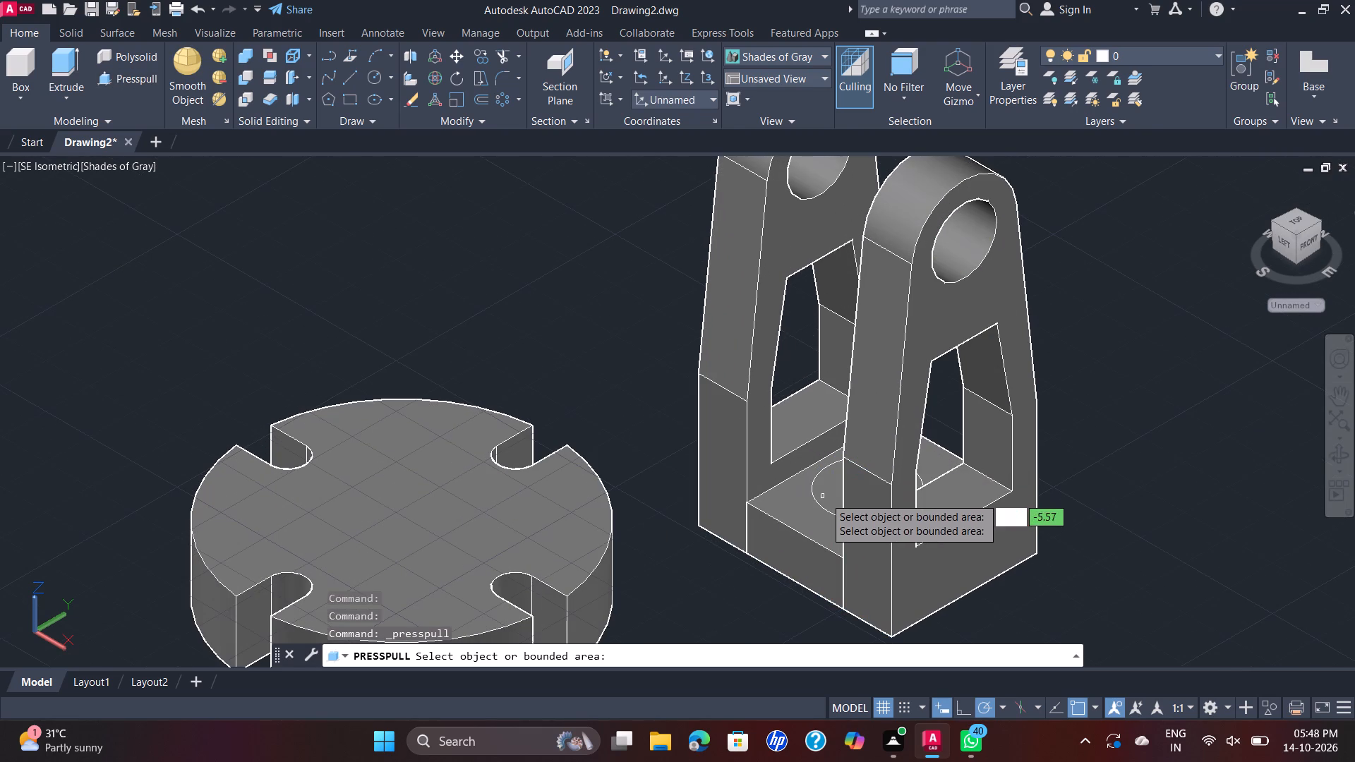
pyautogui.click(827, 498)
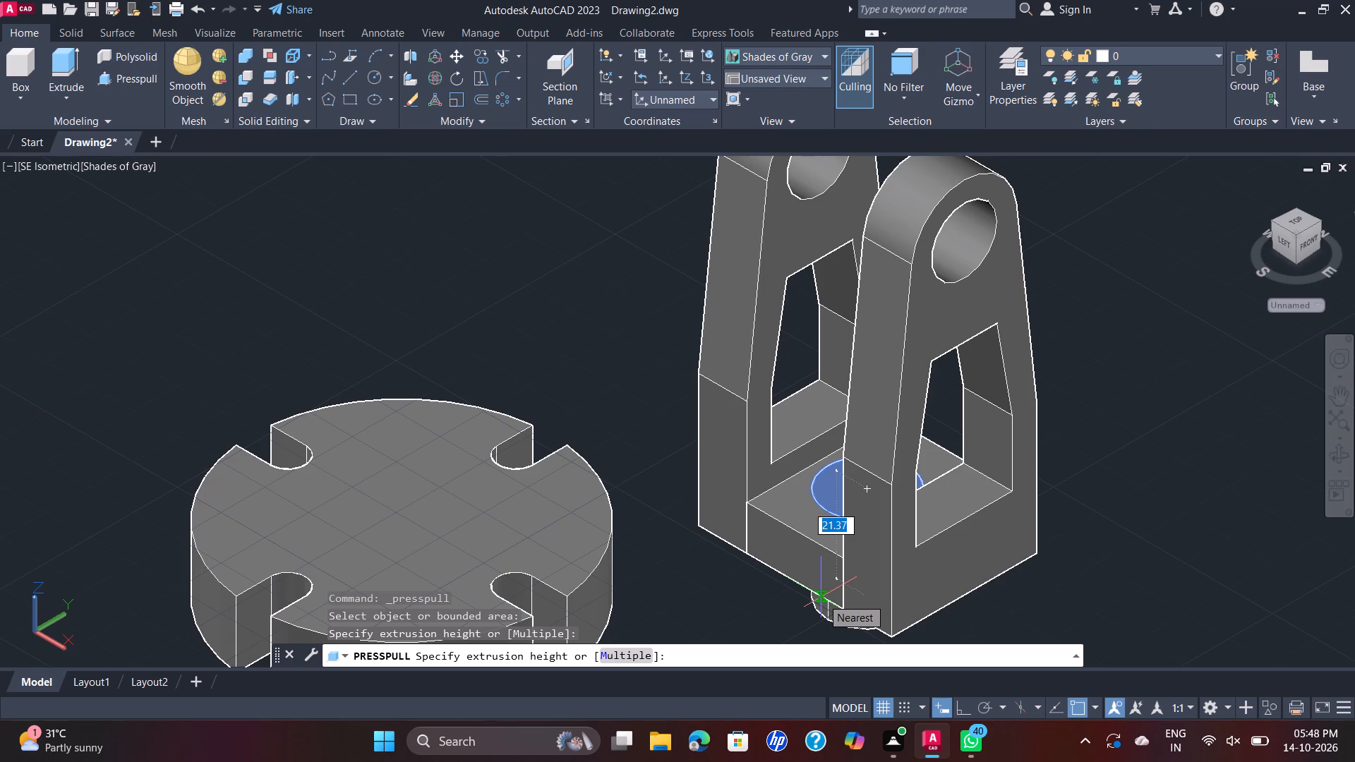
pyautogui.press('1')
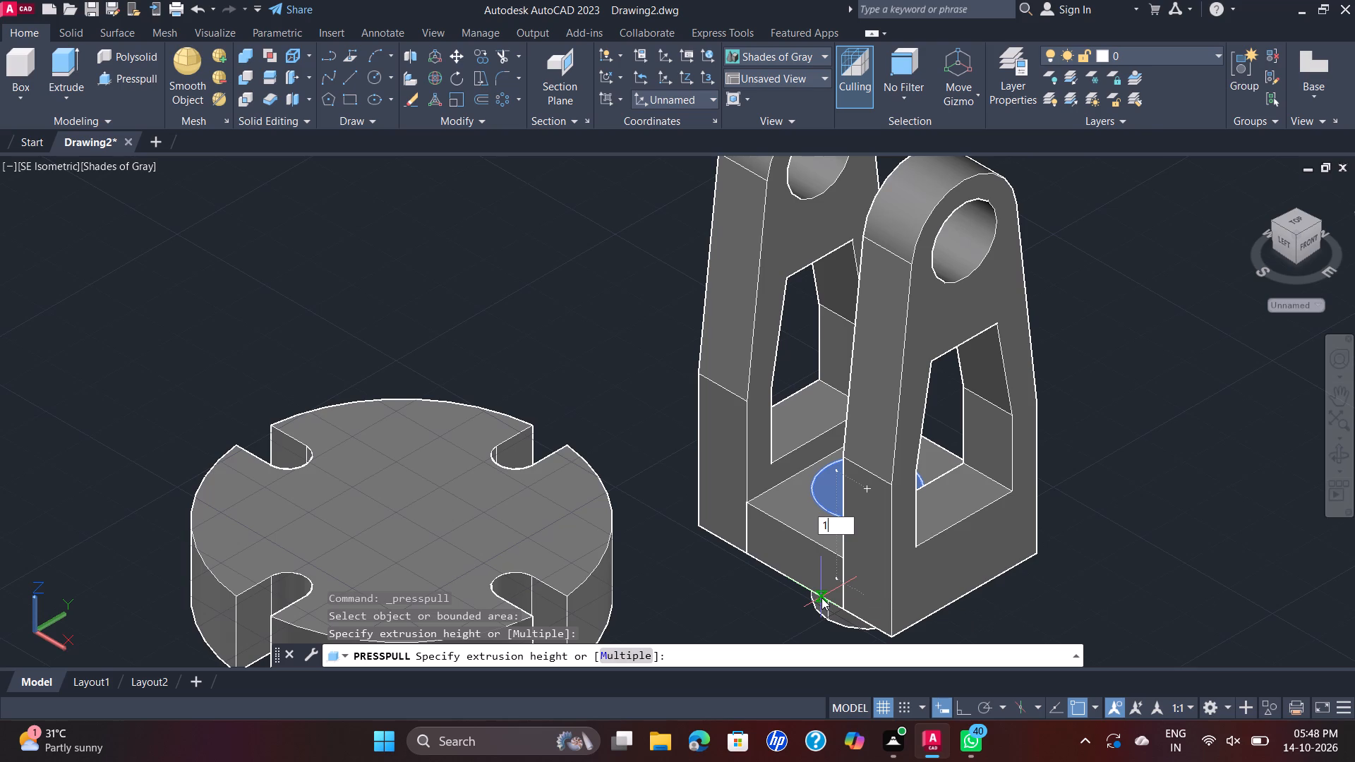
pyautogui.press('1')
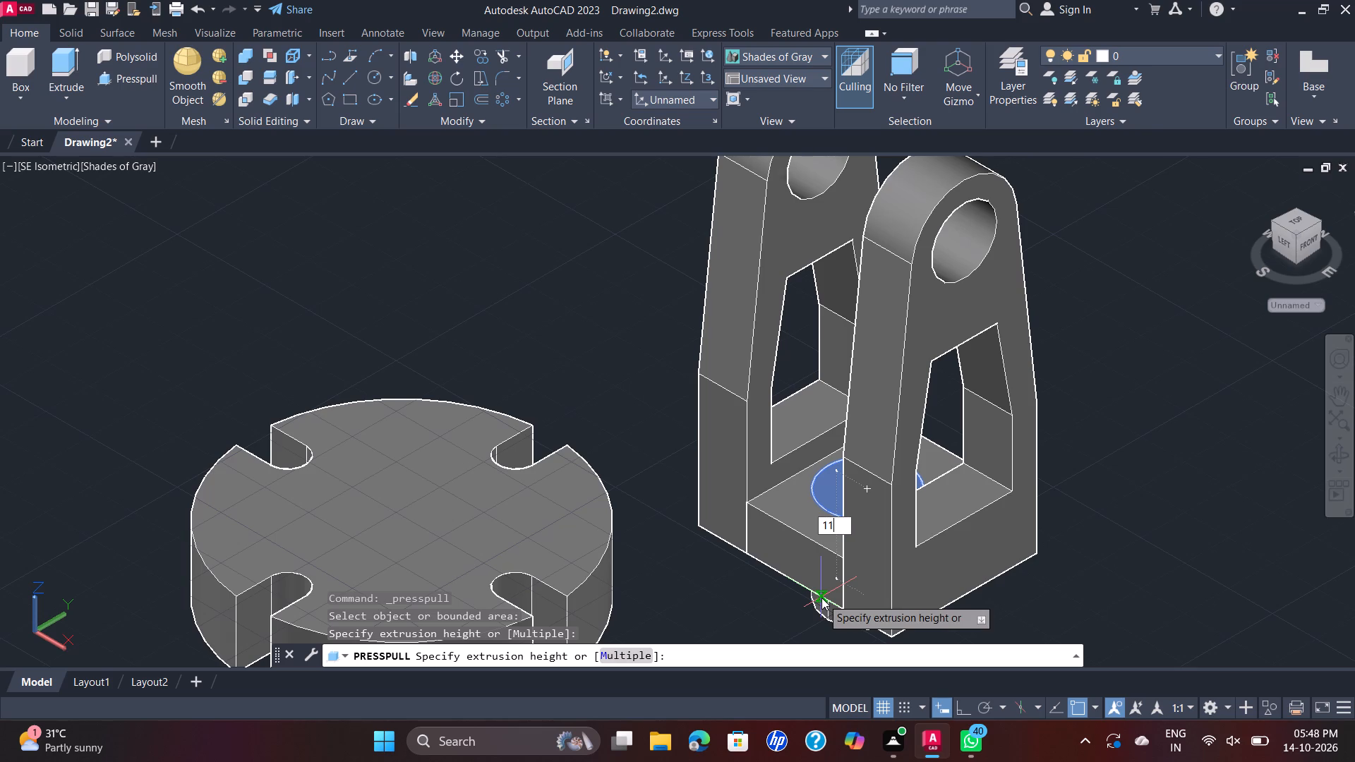
pyautogui.press('BackSpace')
pyautogui.press('0')
pyautogui.press('Return')
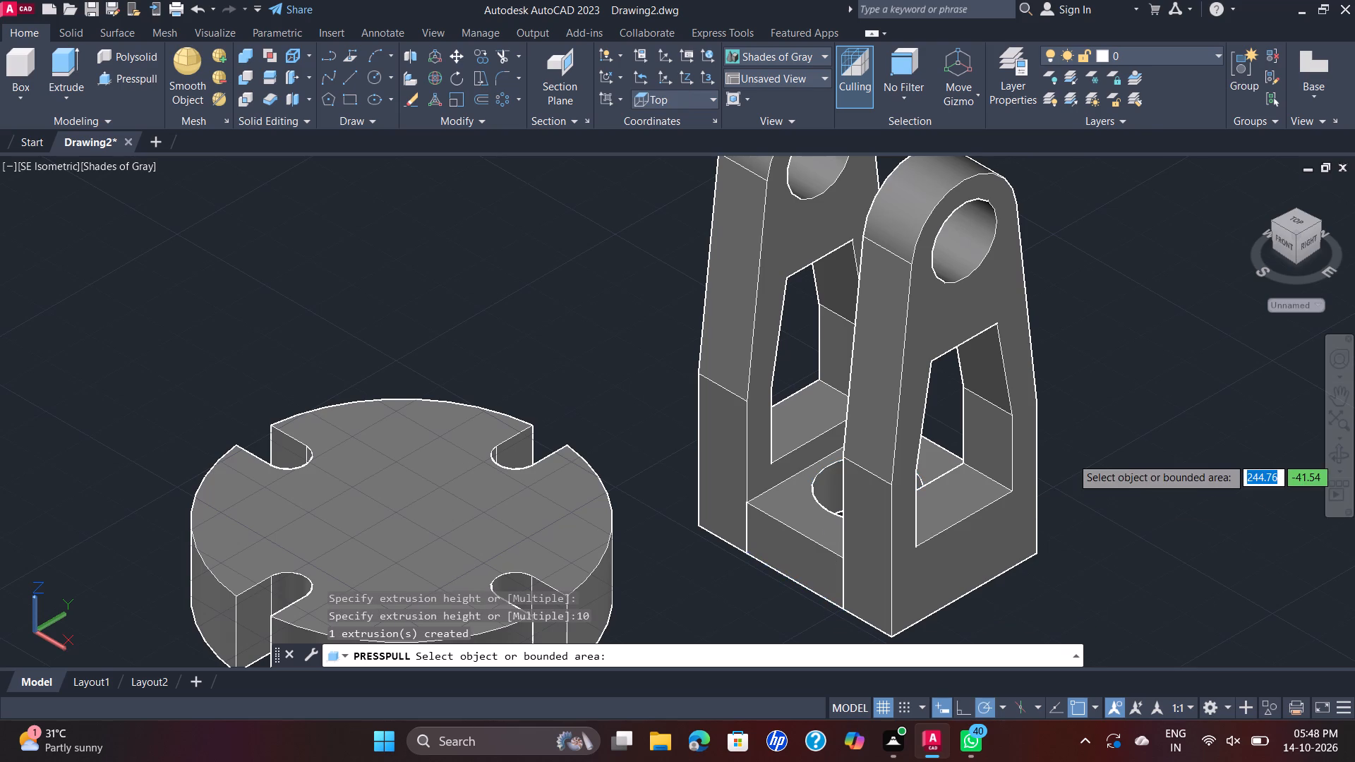
pyautogui.press('Escape')
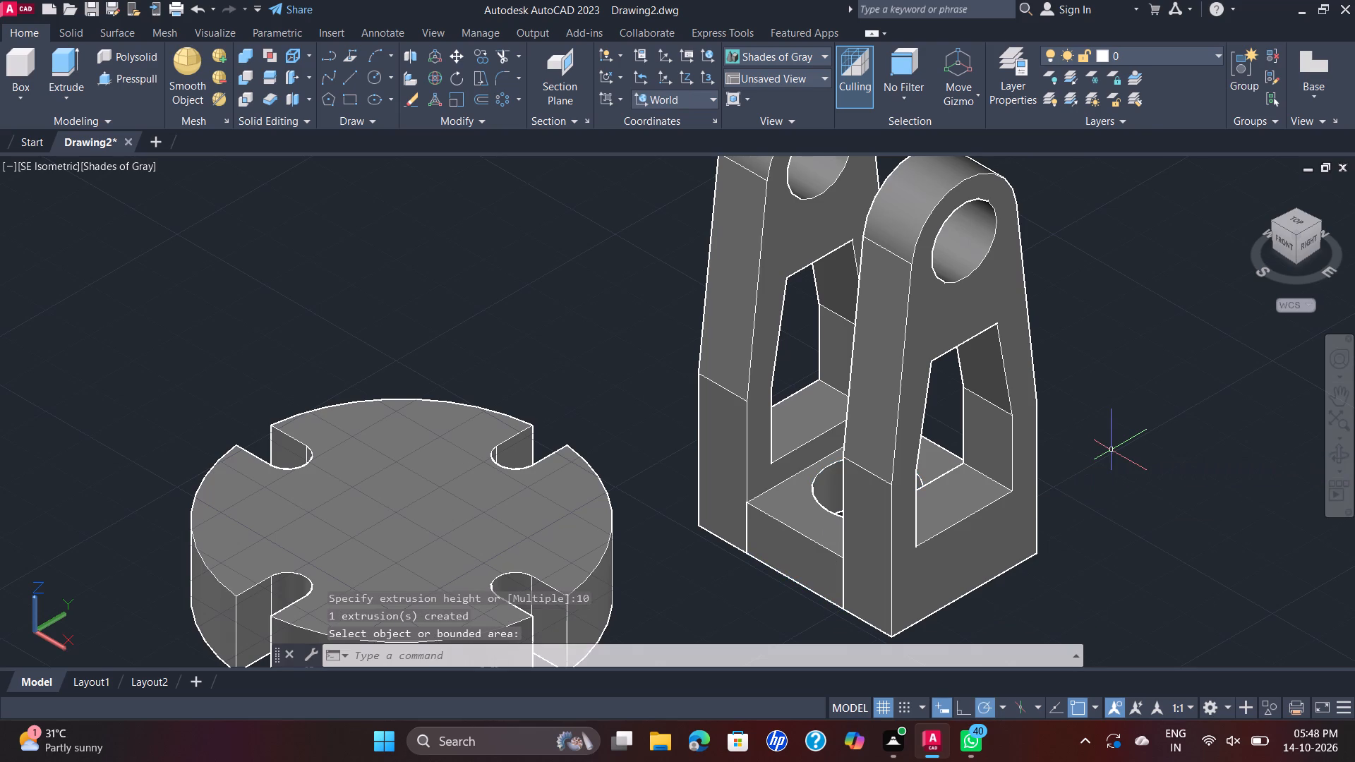
# Draw a 7-unit line on the round base's top face, from the front slot's rounded end straight towards the opposite slot.
pyautogui.scroll(-2, 1112, 450)
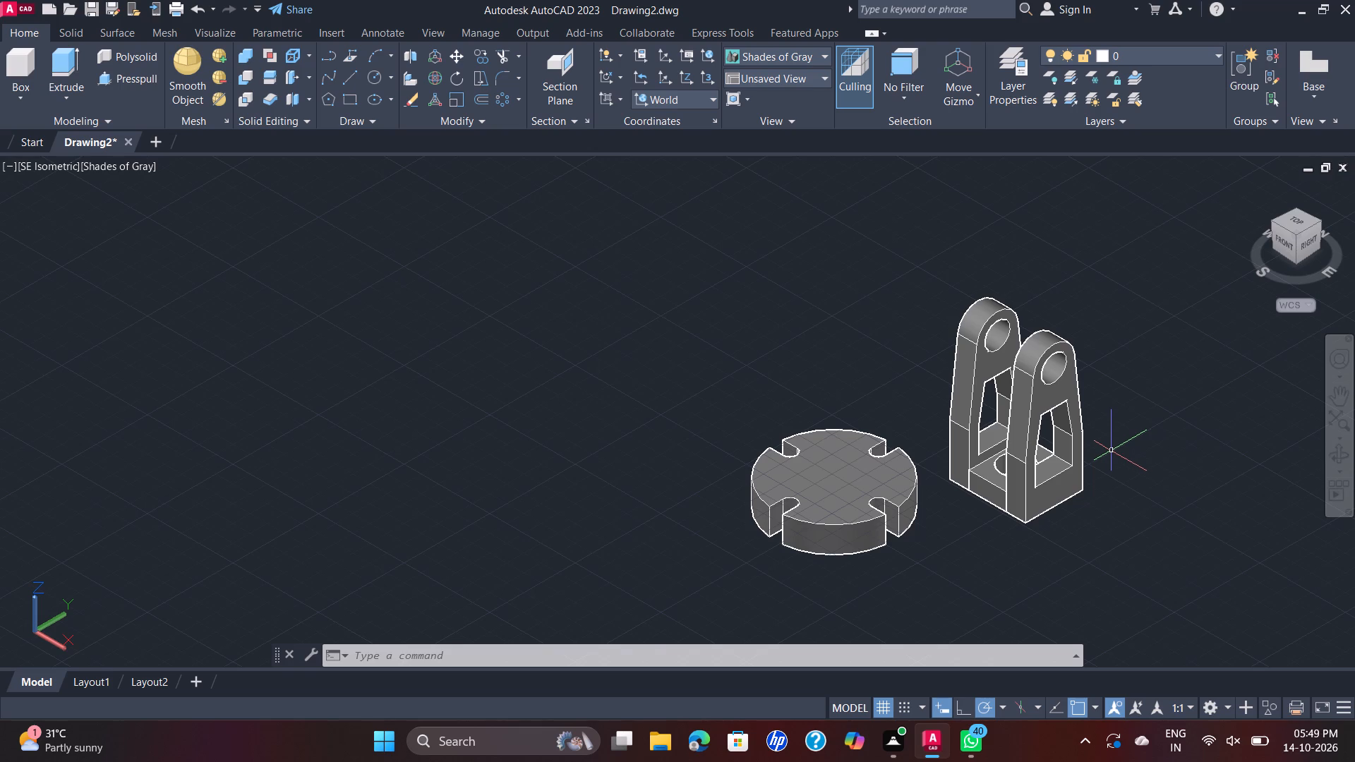
pyautogui.click(351, 81)
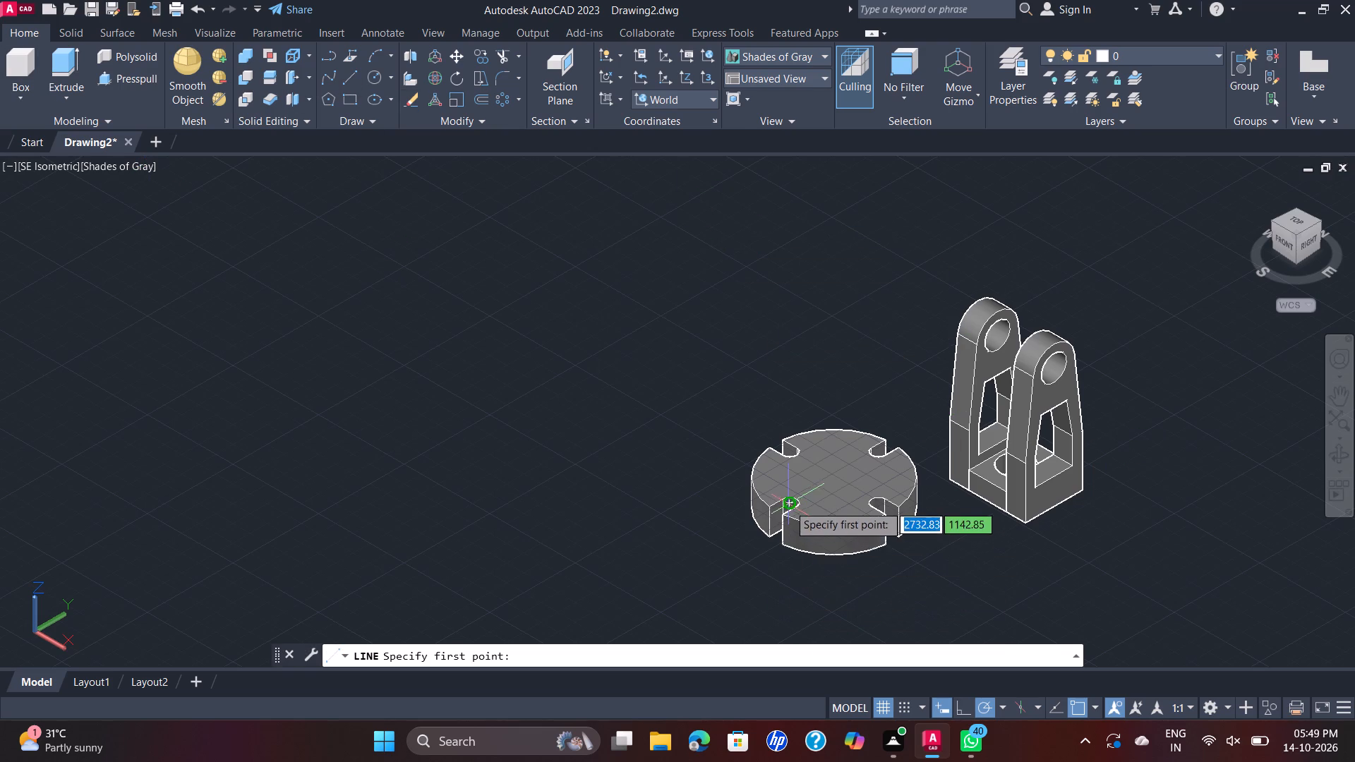
pyautogui.scroll(4, 795, 499)
pyautogui.click(809, 492)
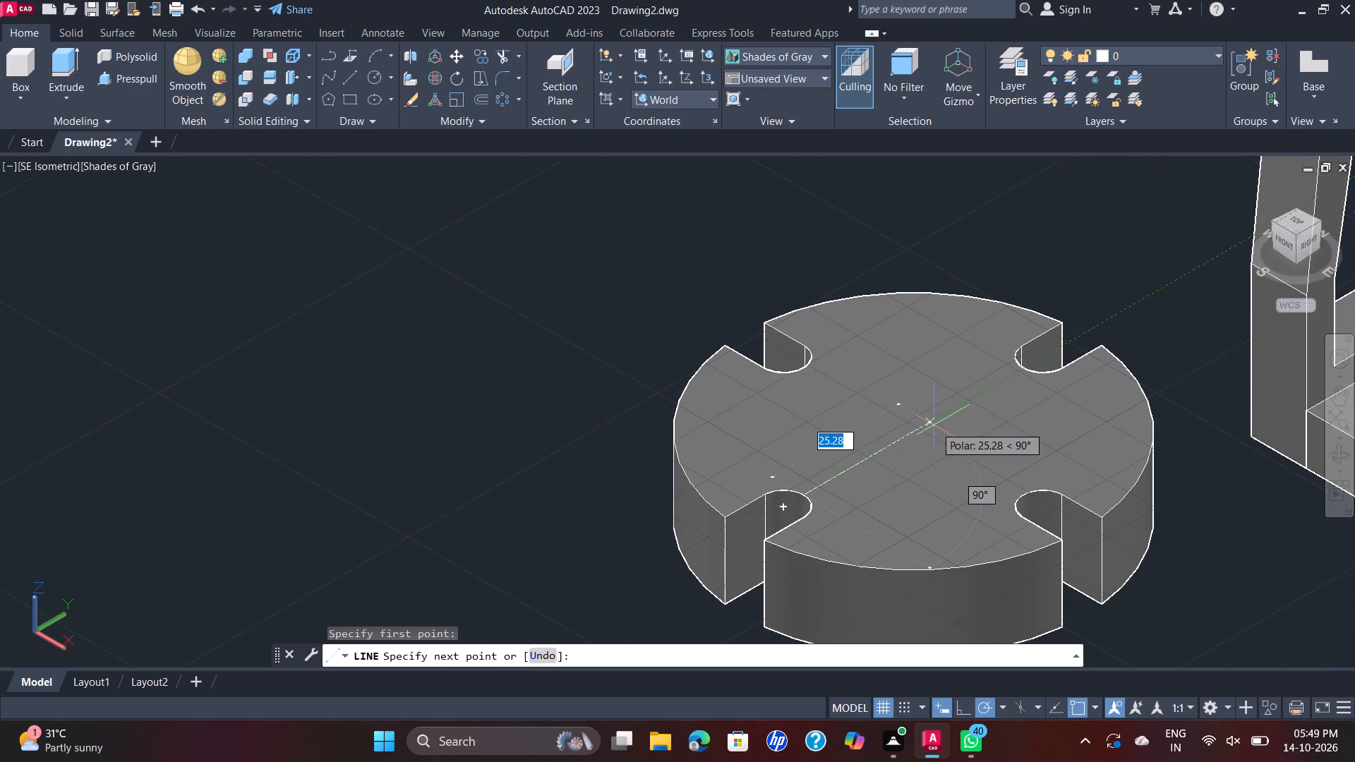
pyautogui.press('7')
pyautogui.press('Return')
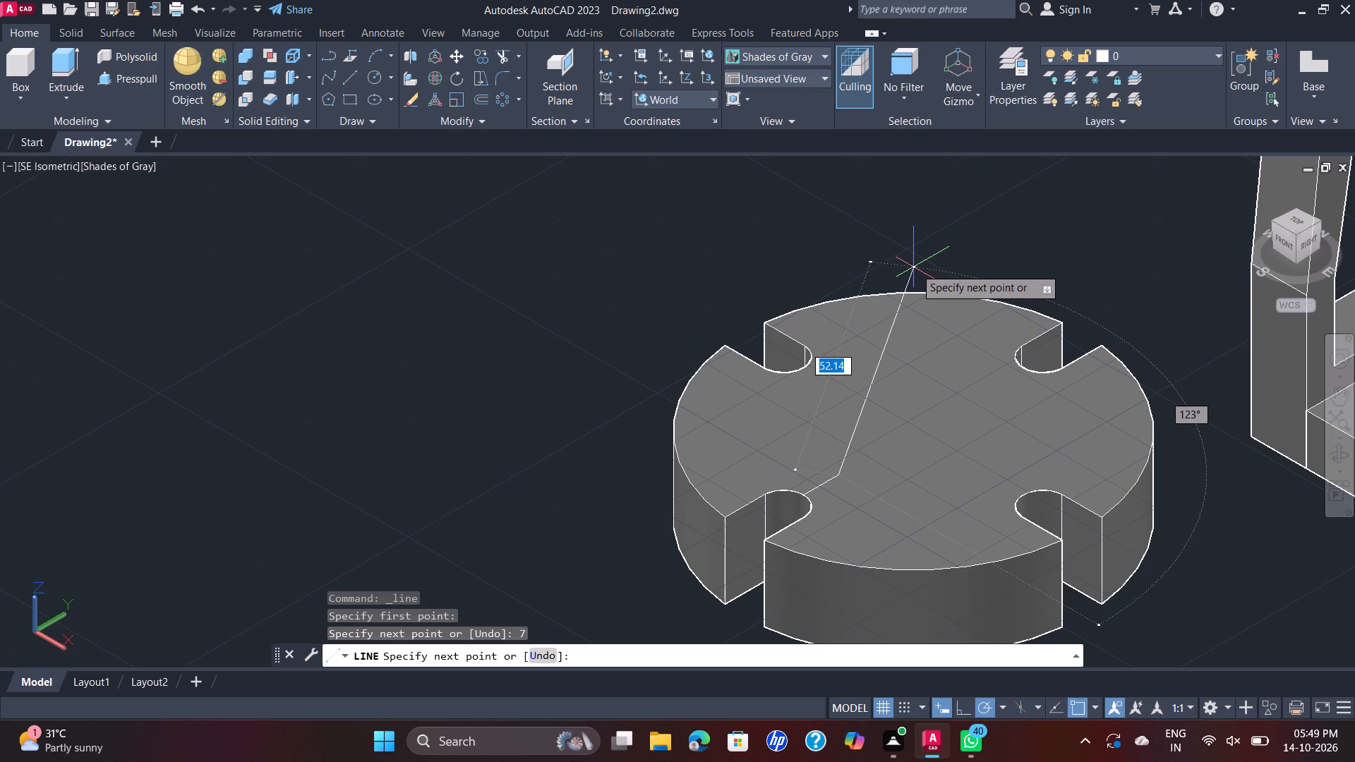
pyautogui.press('Escape')
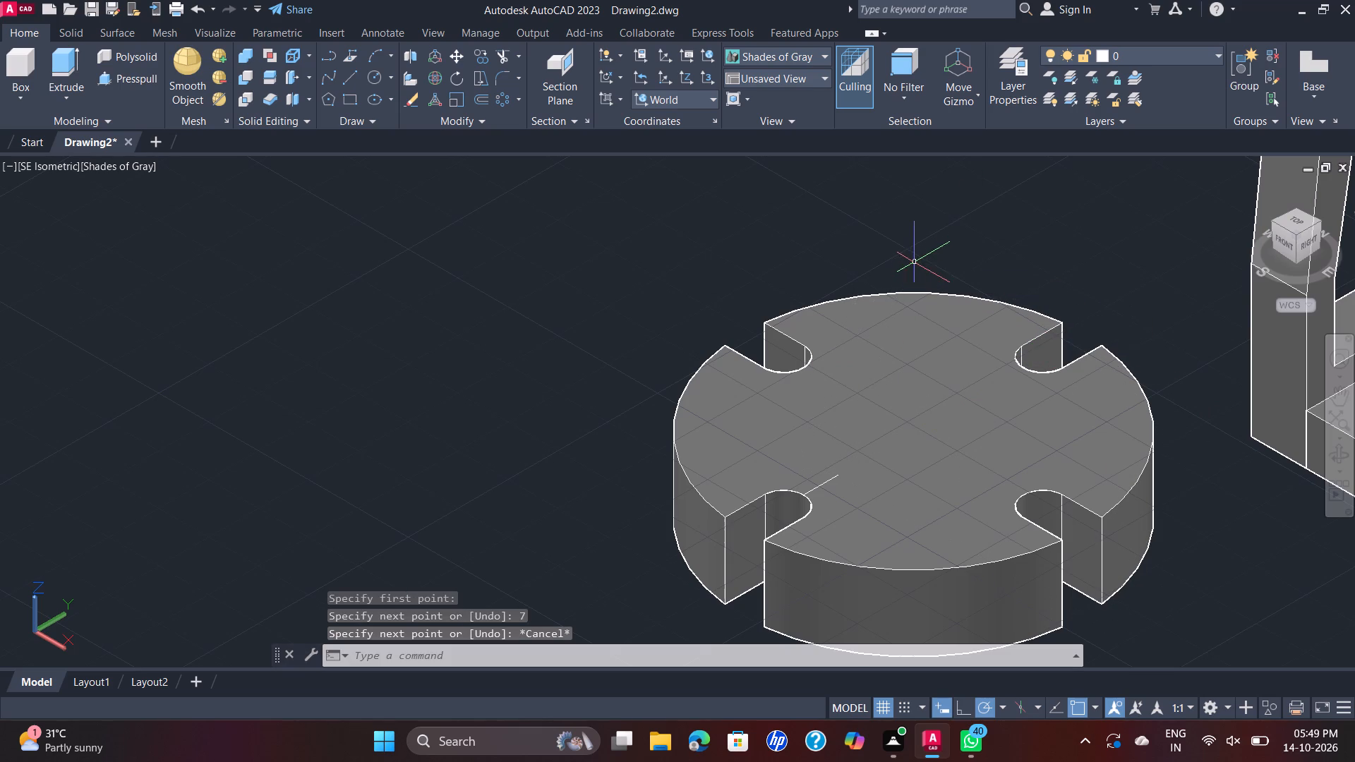
# Union the two uprights and the block between them into one bracket solid.
pyautogui.moveTo(1198, 364); pyautogui.dragTo(835, 491, button='middle')
pyautogui.scroll(-1, 1198, 364)
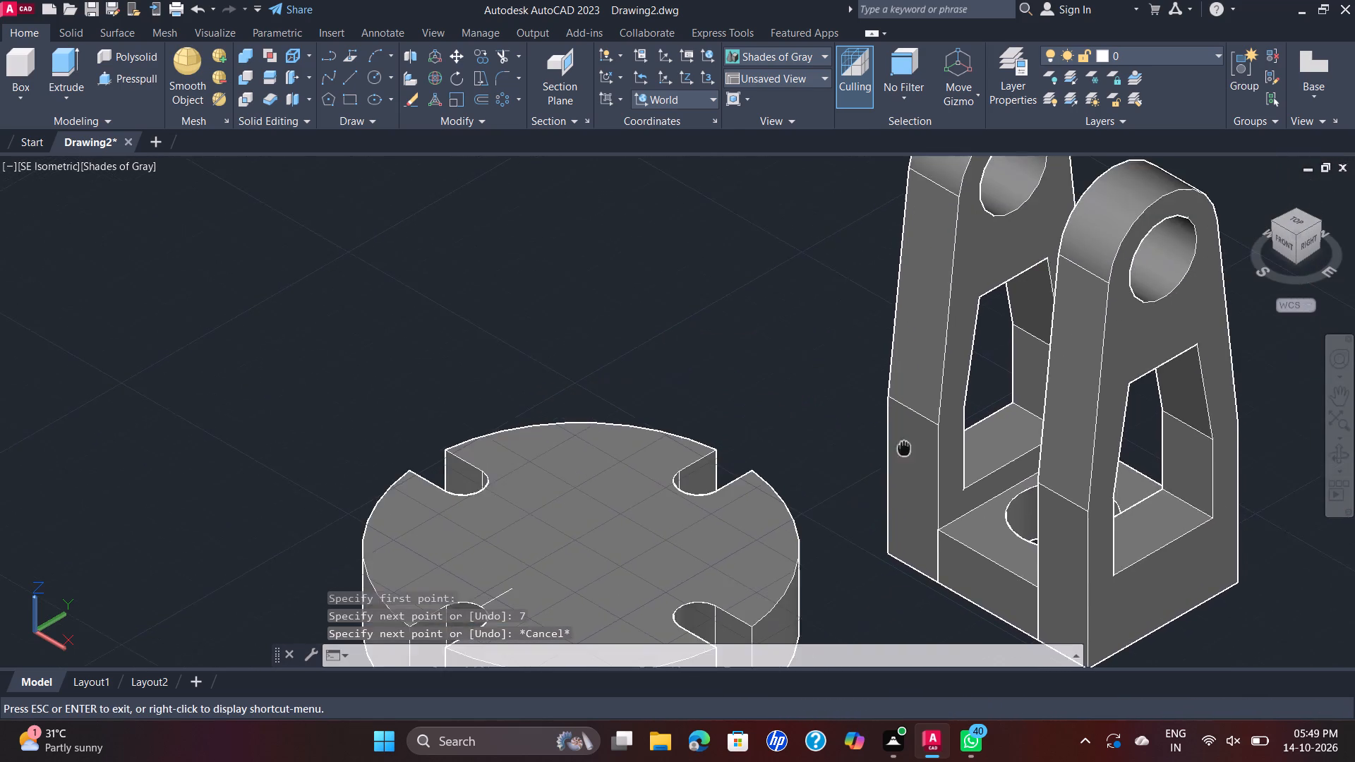
pyautogui.moveTo(835, 491); pyautogui.dragTo(819, 483, button='middle')
pyautogui.scroll(-2, 821, 484)
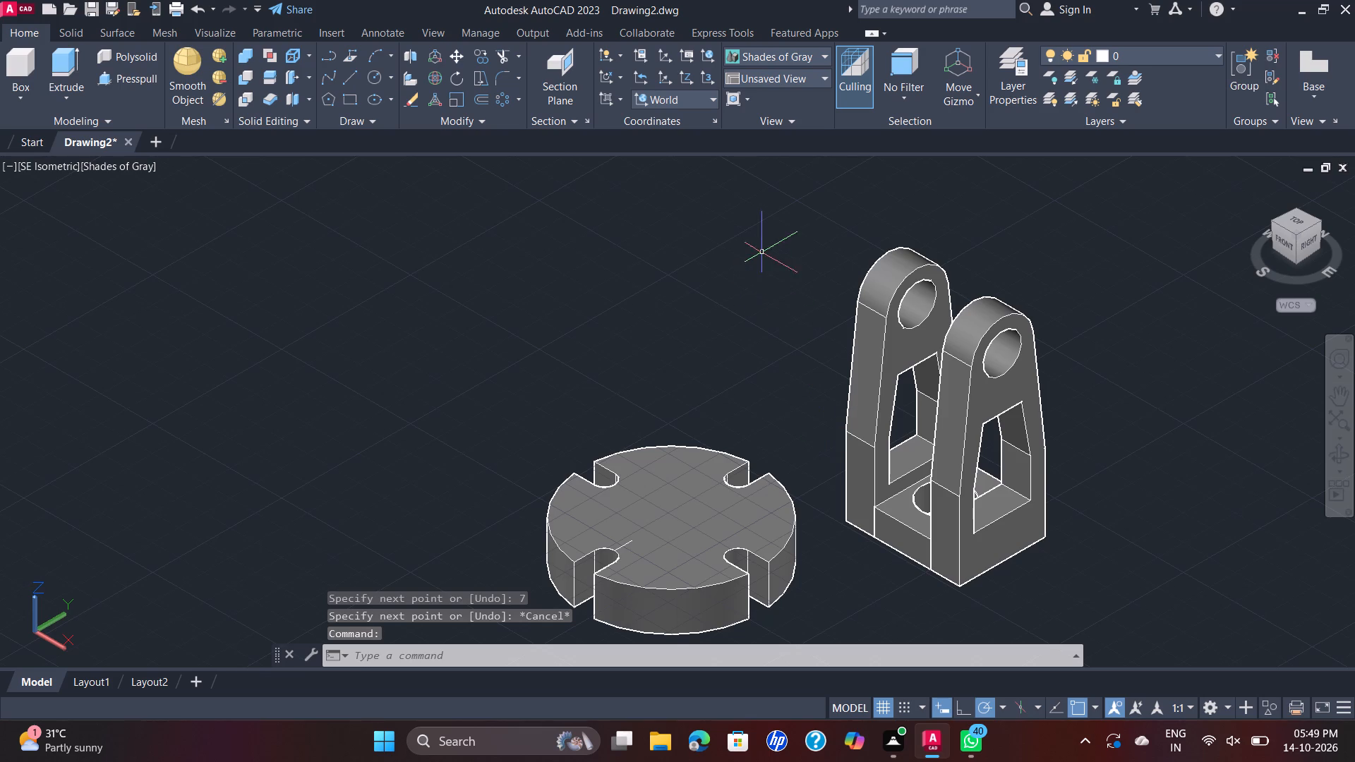
pyautogui.click(761, 181)
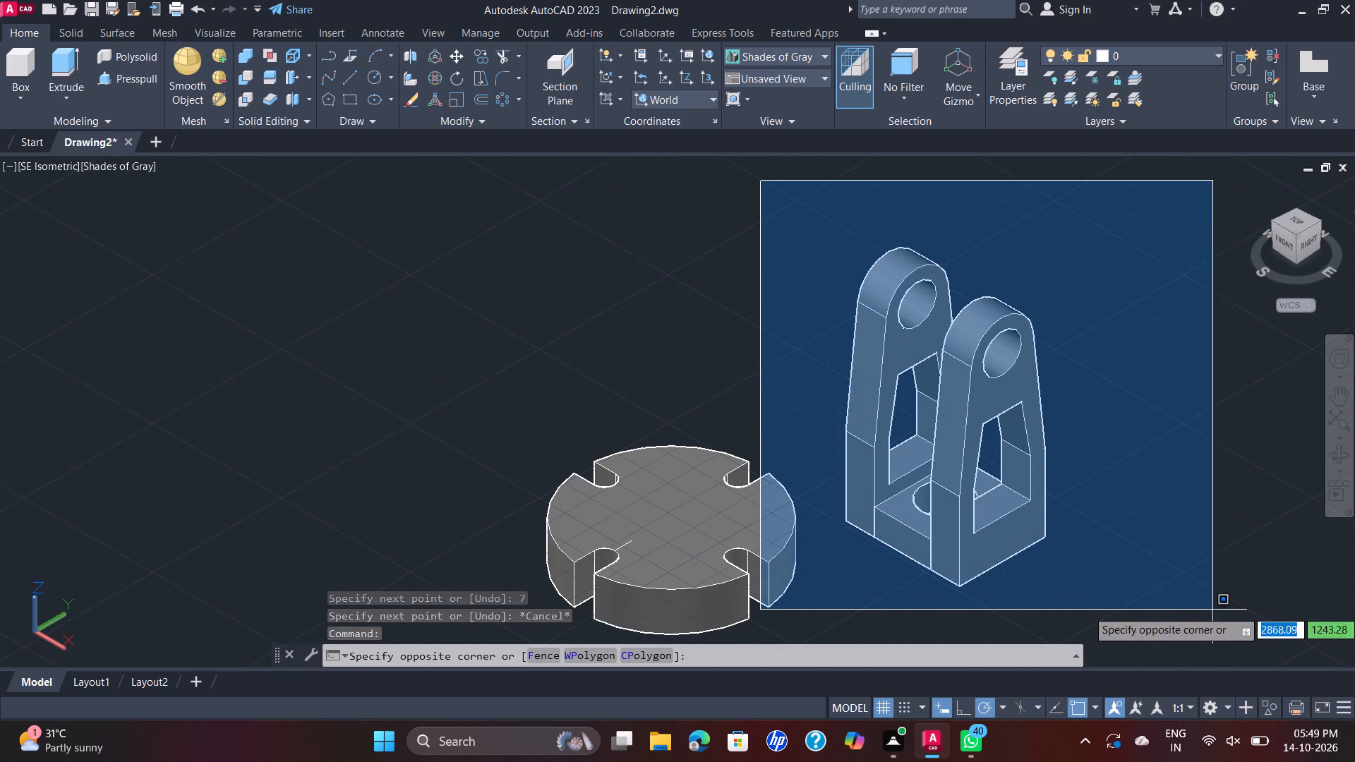
pyautogui.click(1102, 602)
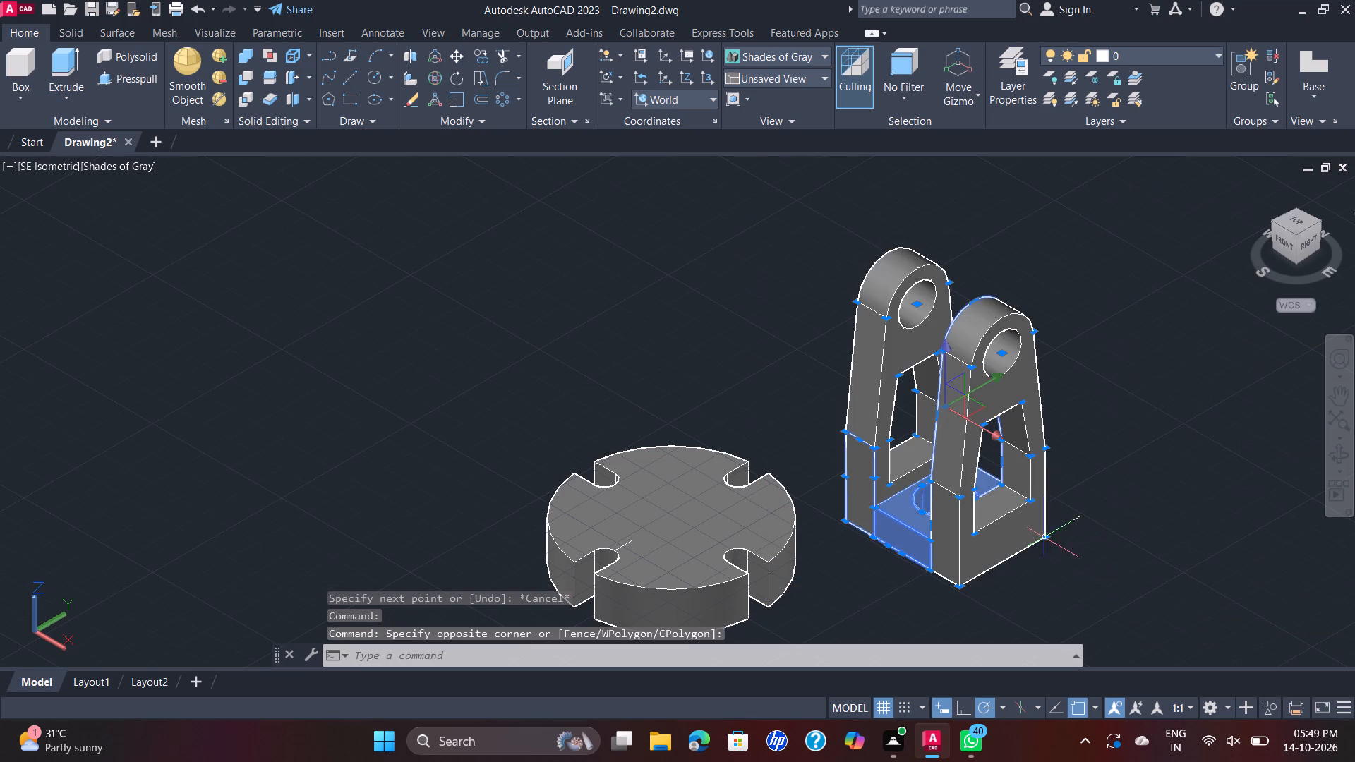
pyautogui.click(968, 437)
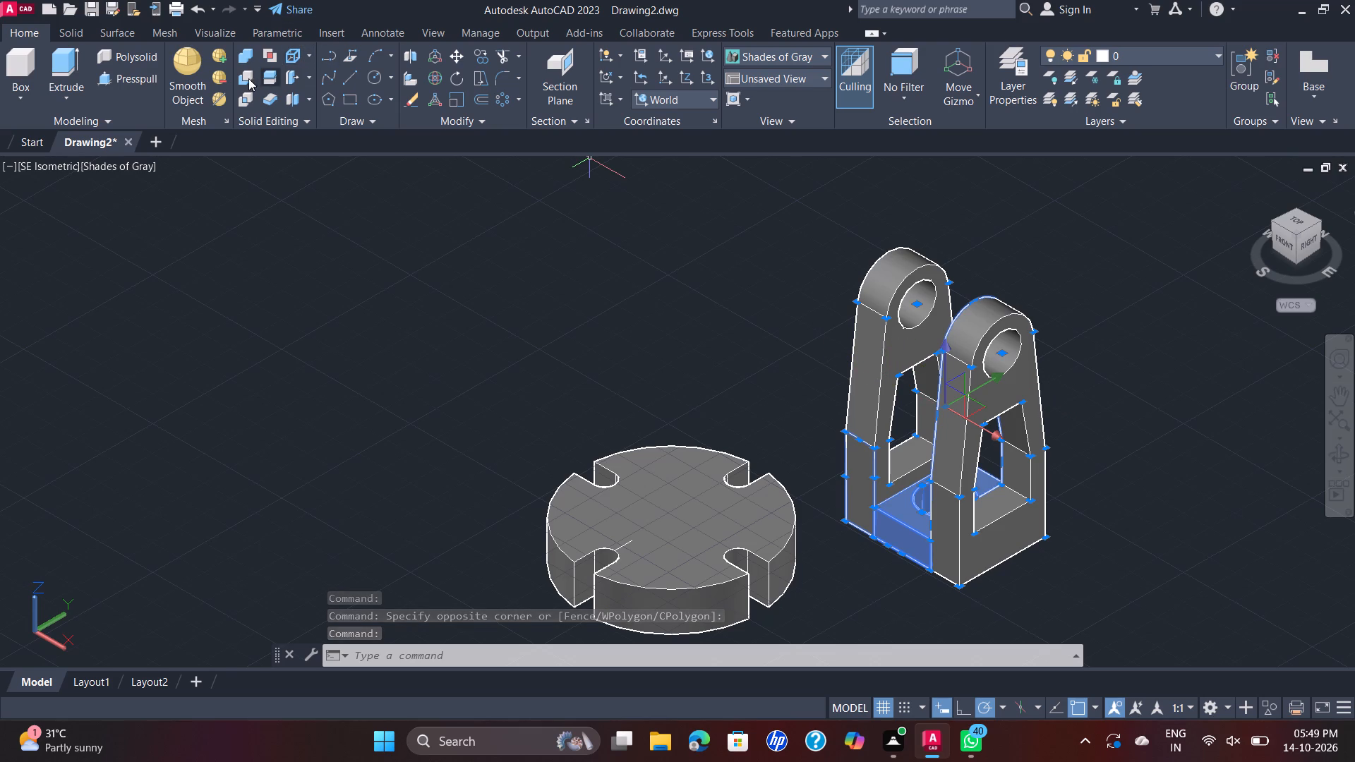
pyautogui.click(241, 56)
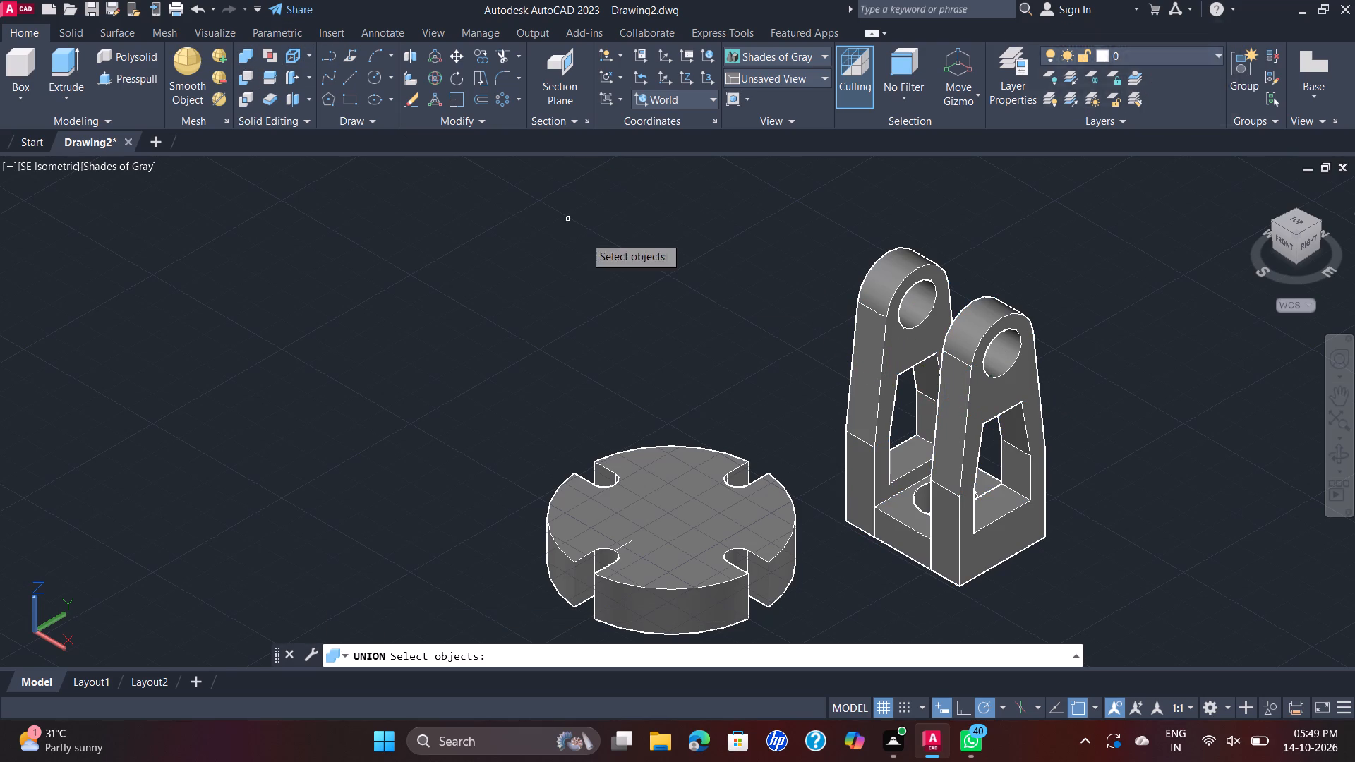
pyautogui.click(727, 222)
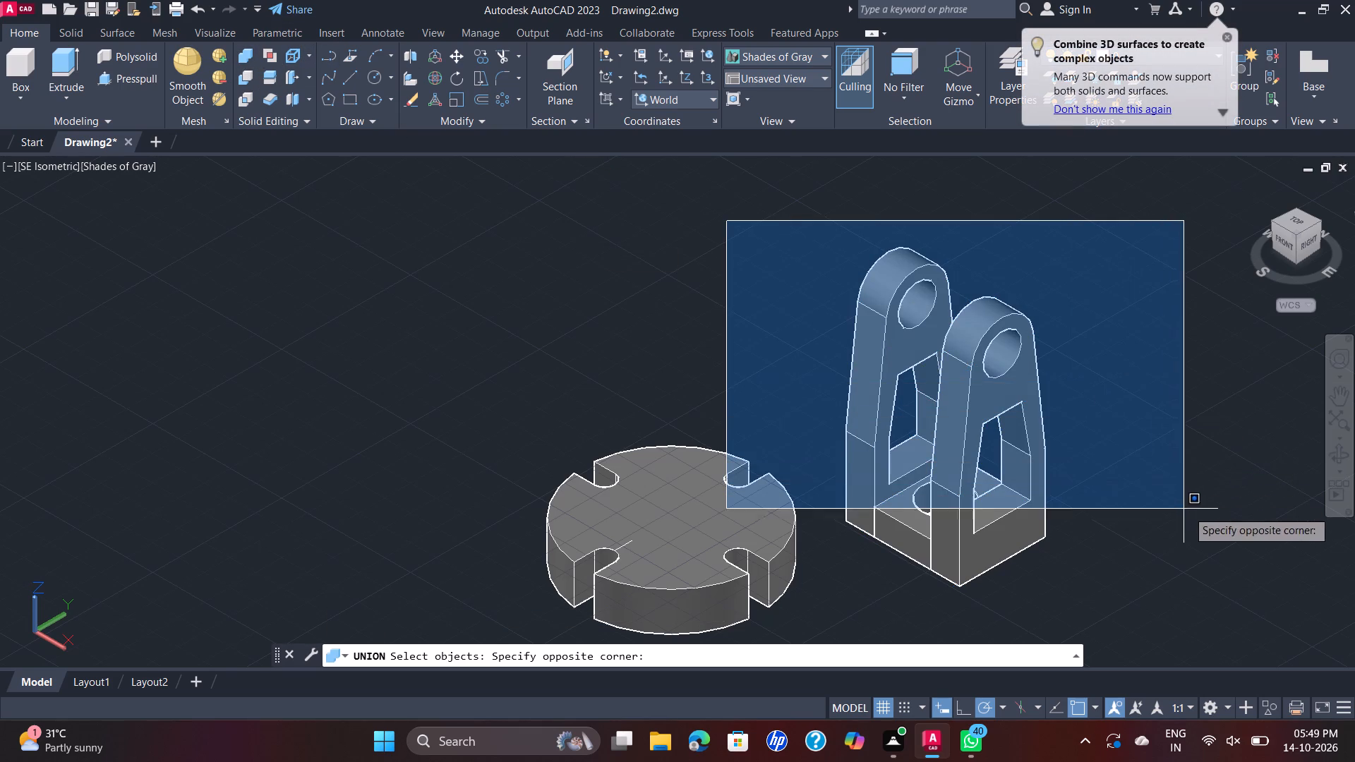
pyautogui.click(1097, 607)
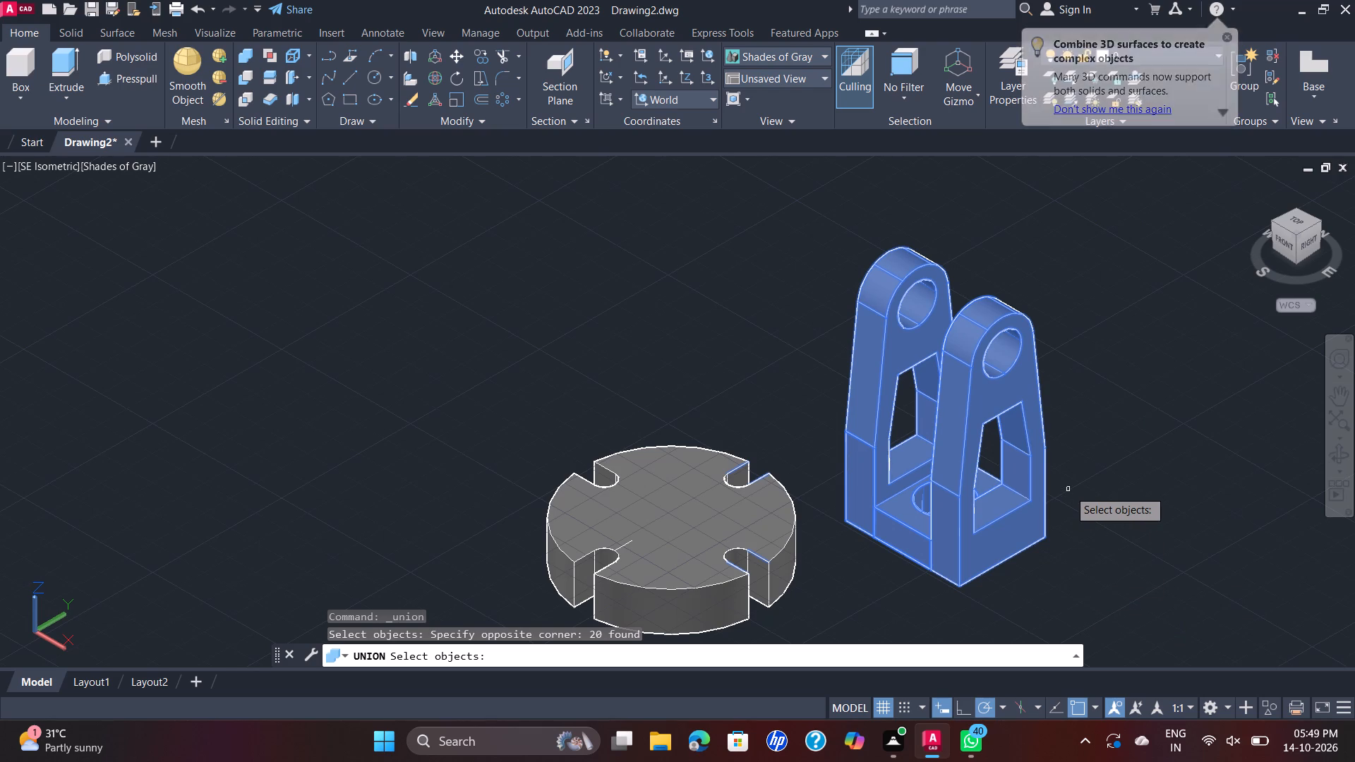
pyautogui.press('Return')
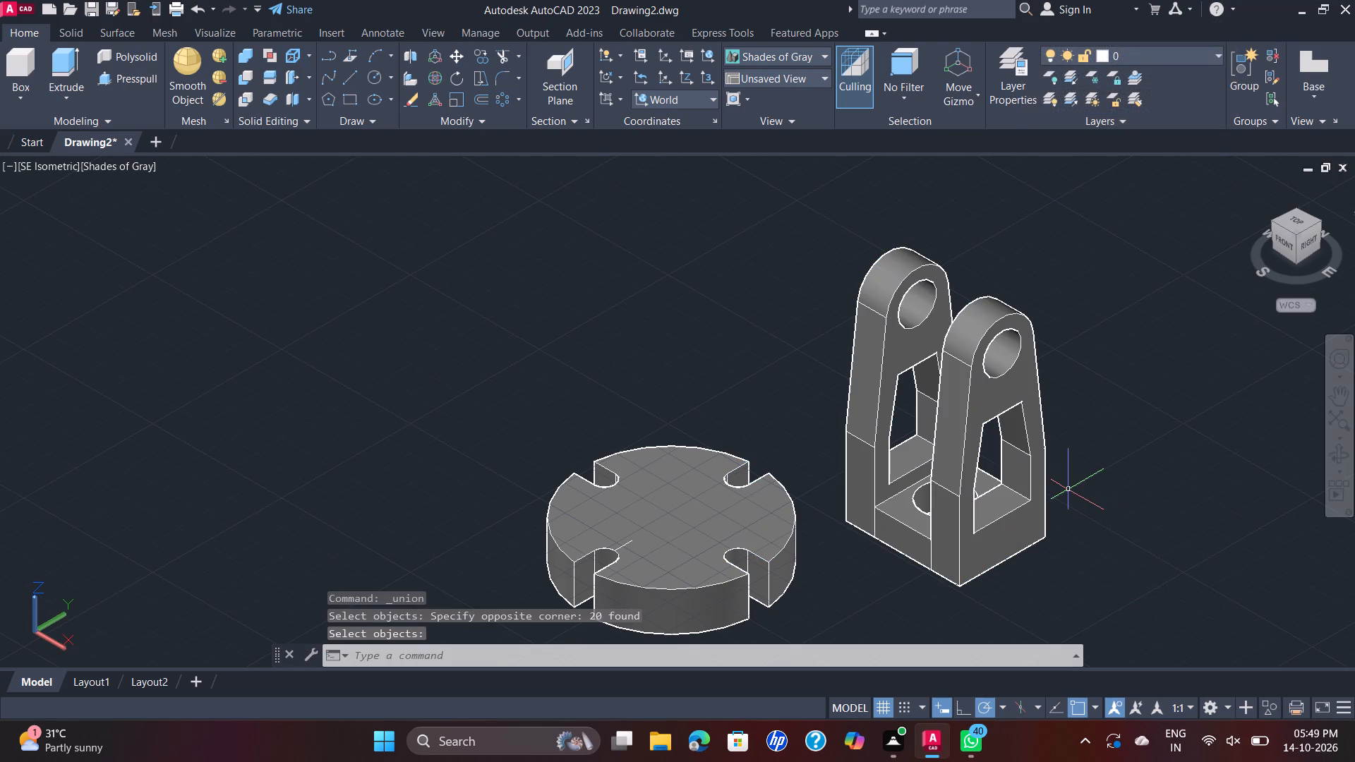
# Move the bracket from the midpoint of its front bottom edge to the inner end of the 7-unit line on the base.
pyautogui.click(877, 389)
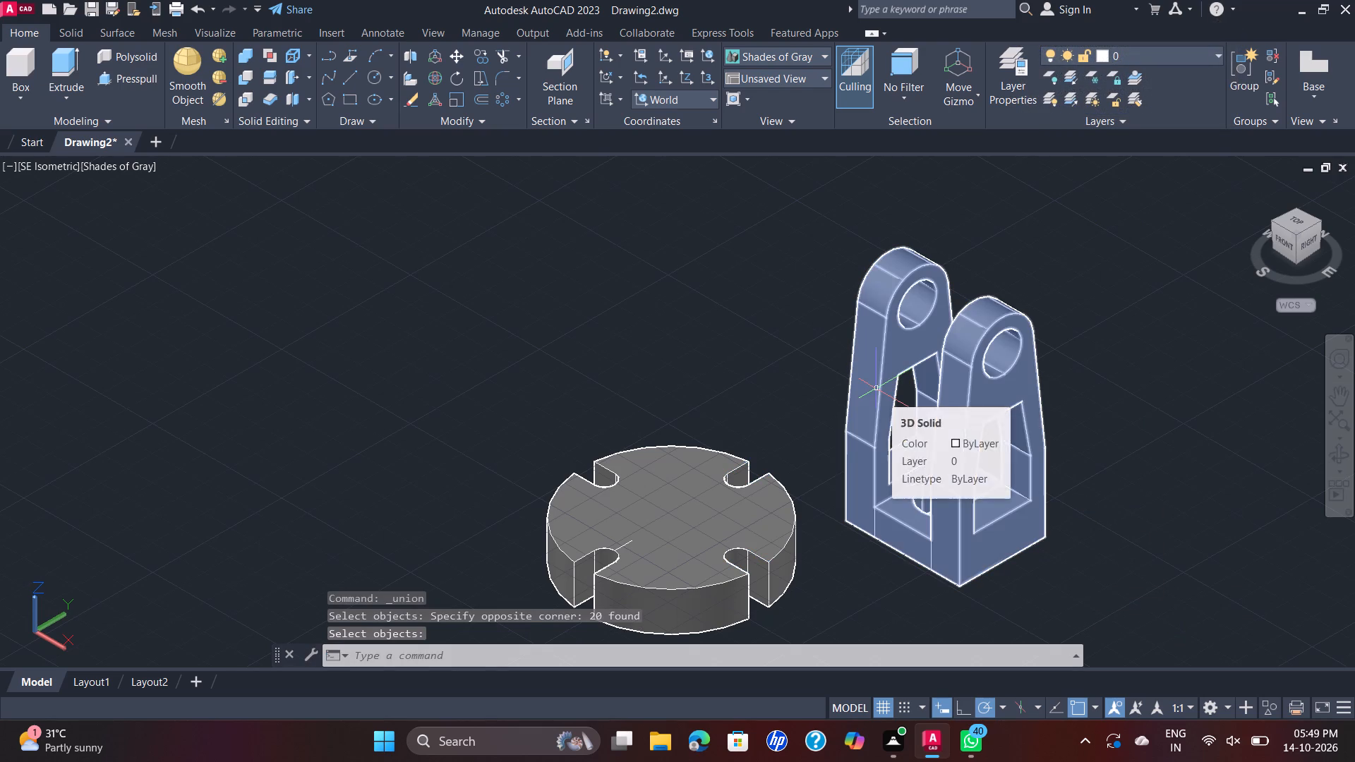
pyautogui.click(460, 49)
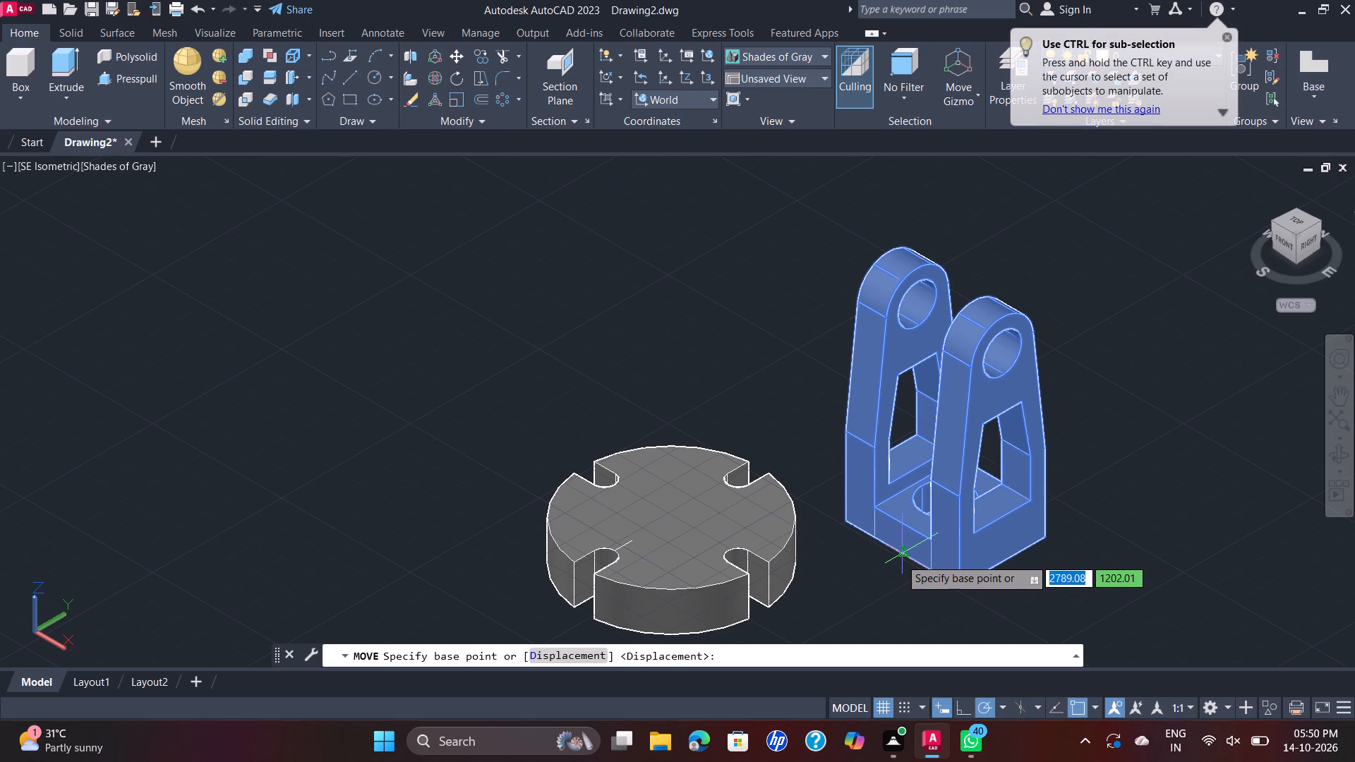
pyautogui.click(899, 558)
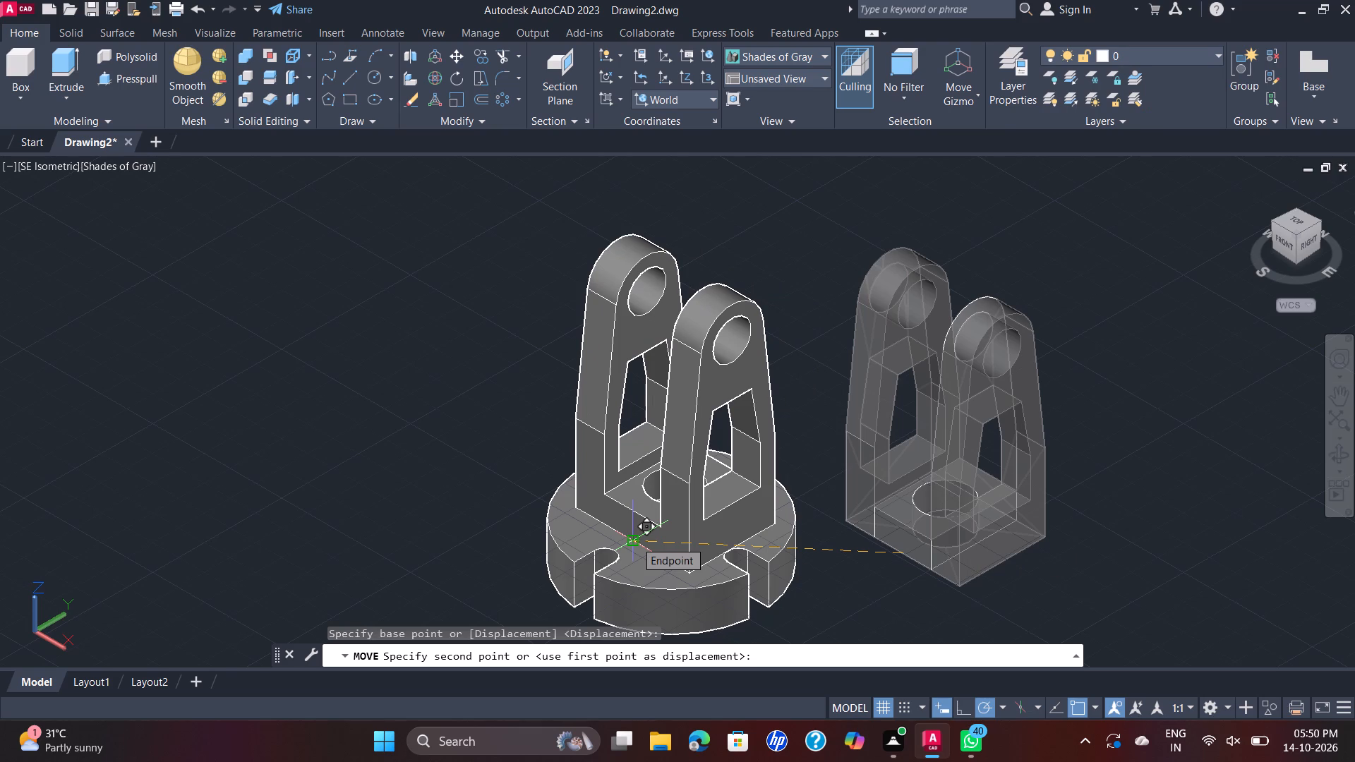
pyautogui.click(635, 540)
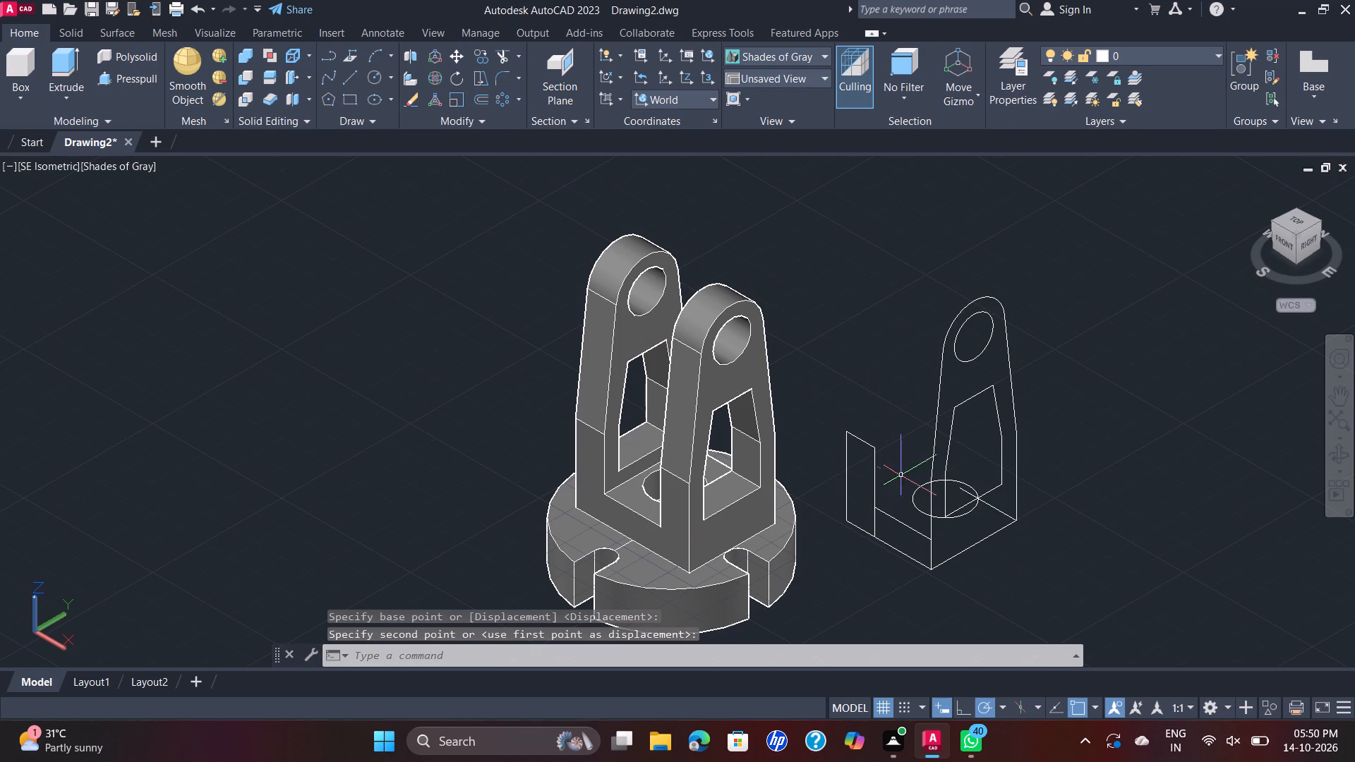
# Erase the leftover construction outlines at the bracket's original location.
pyautogui.click(795, 234)
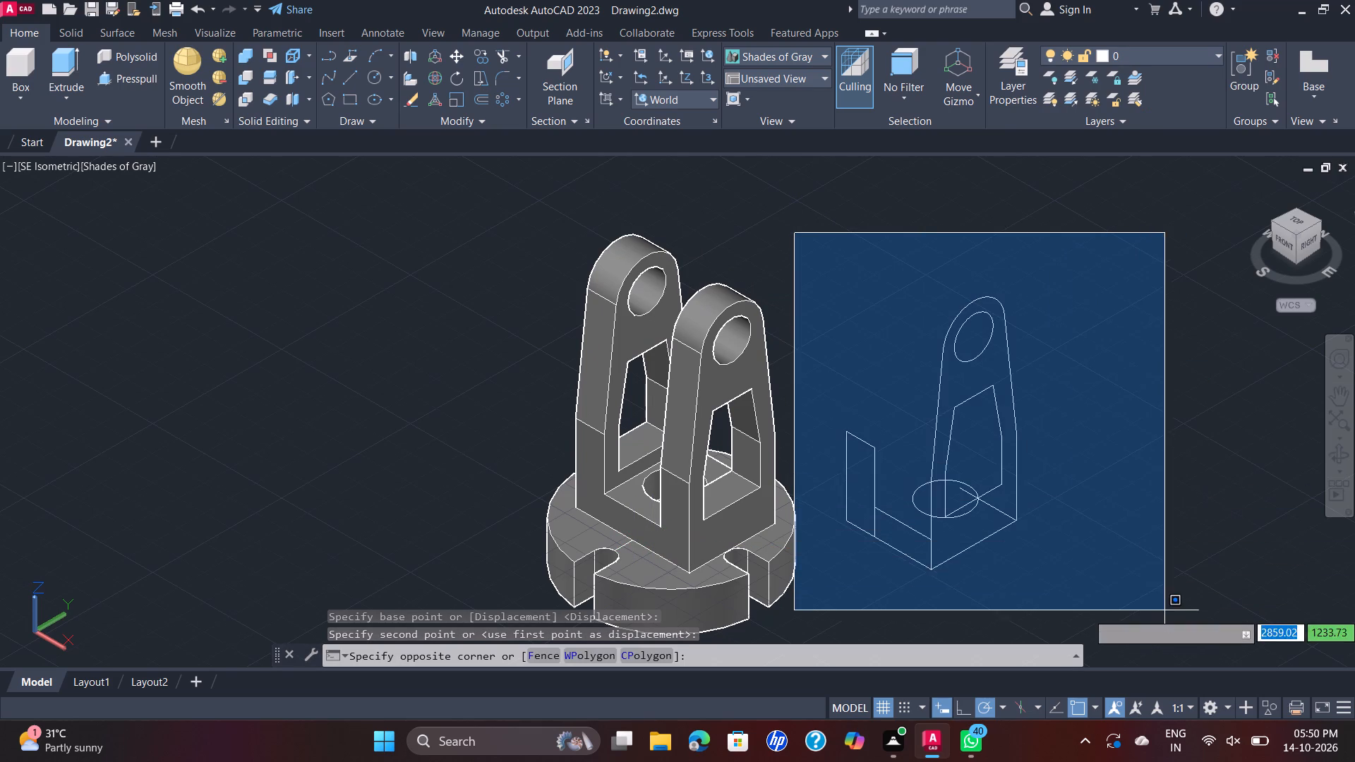
pyautogui.click(1110, 614)
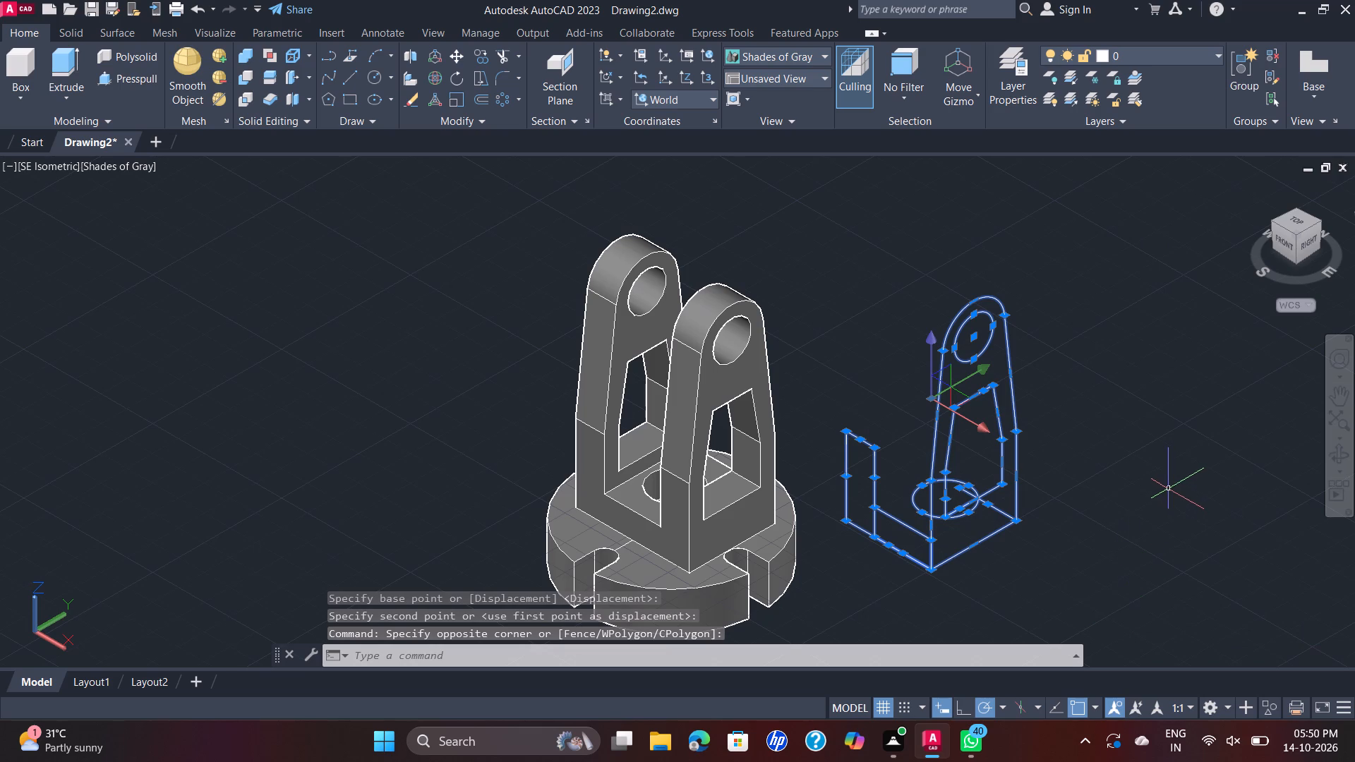
pyautogui.press('Delete')
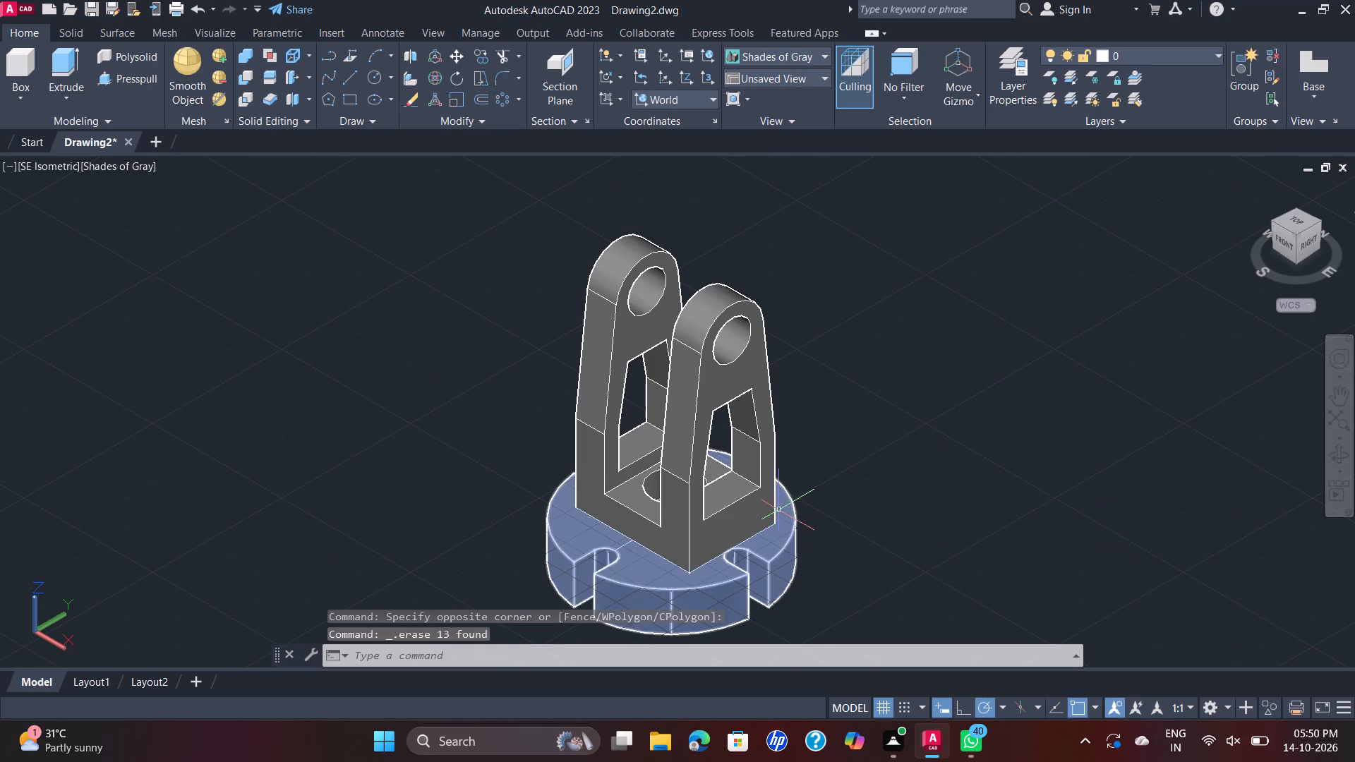
# Union the two-upright bracket and the slotted round base into one solid, selecting the whole assembly with a window.
pyautogui.scroll(-2, 829, 492)
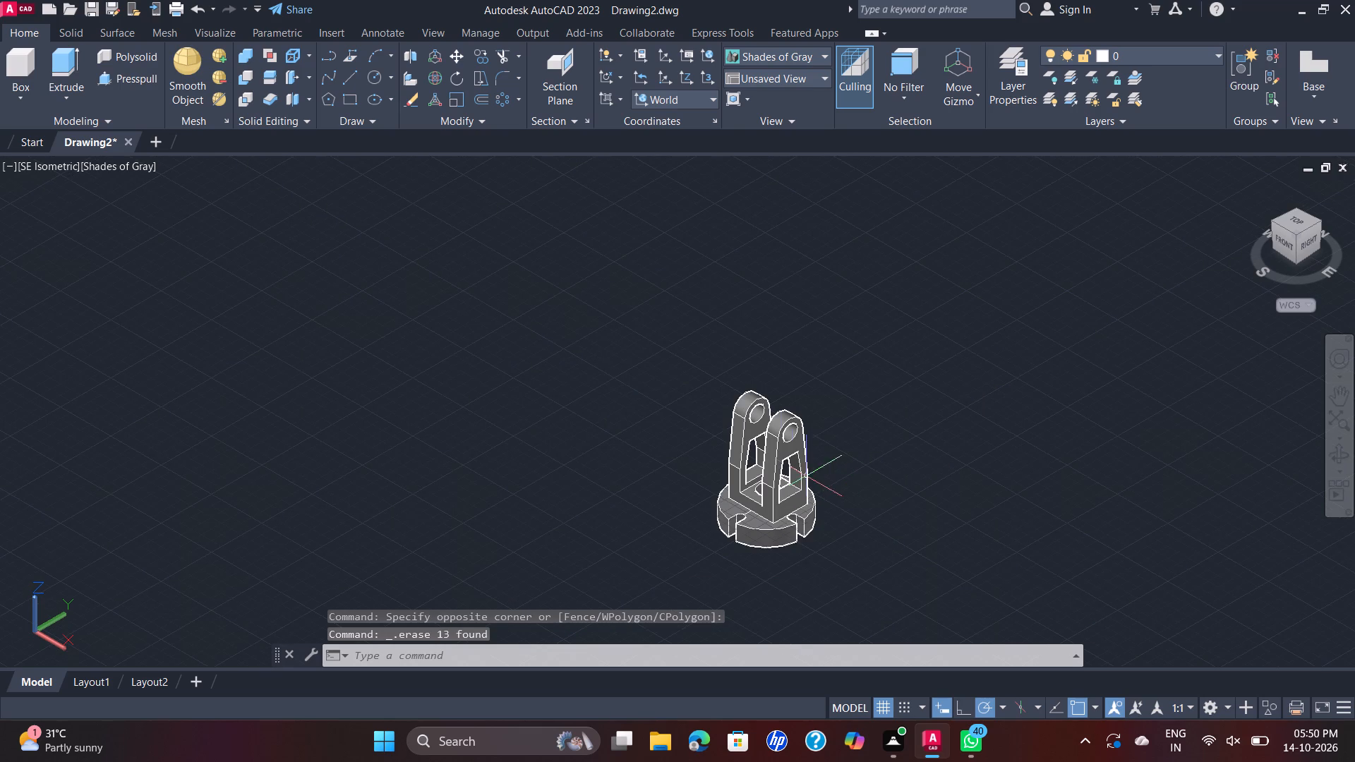
pyautogui.scroll(2, 731, 444)
pyautogui.click(745, 448)
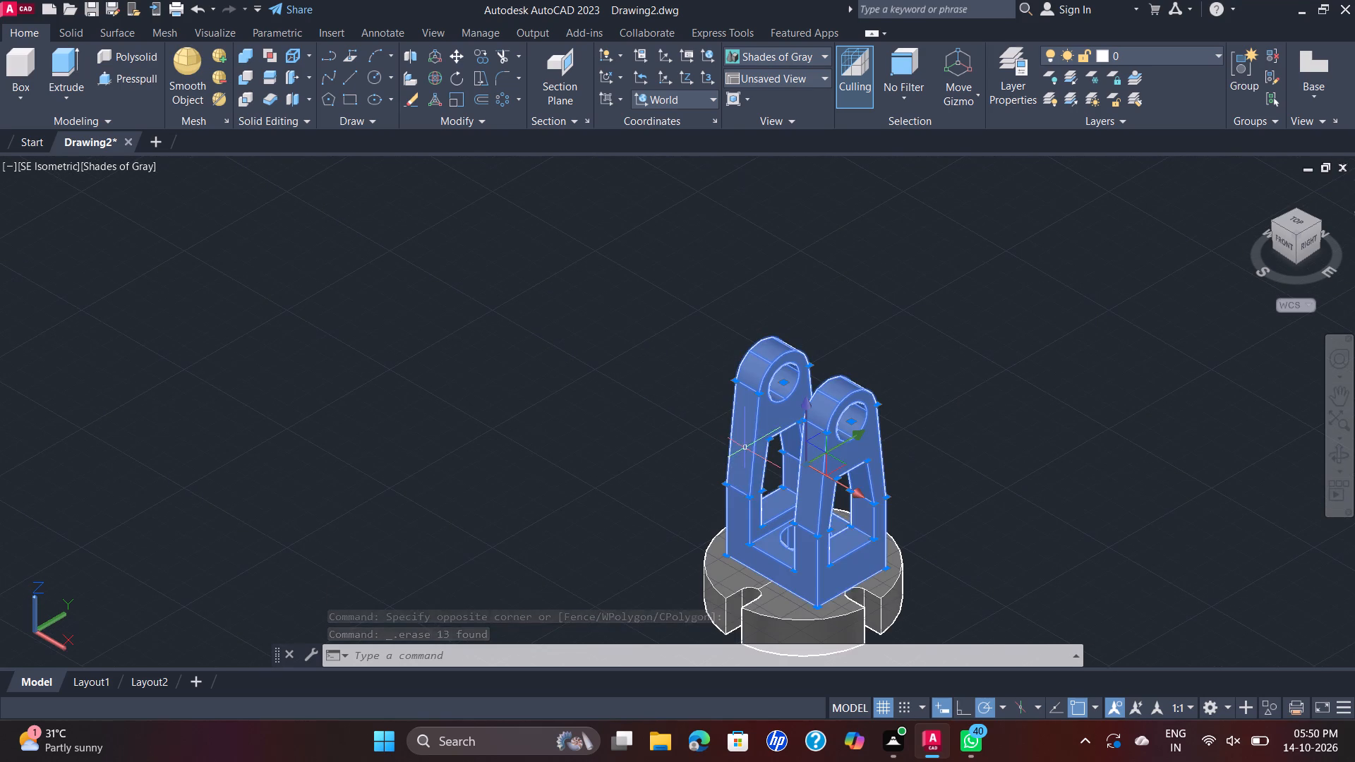
pyautogui.click(776, 624)
pyautogui.click(242, 65)
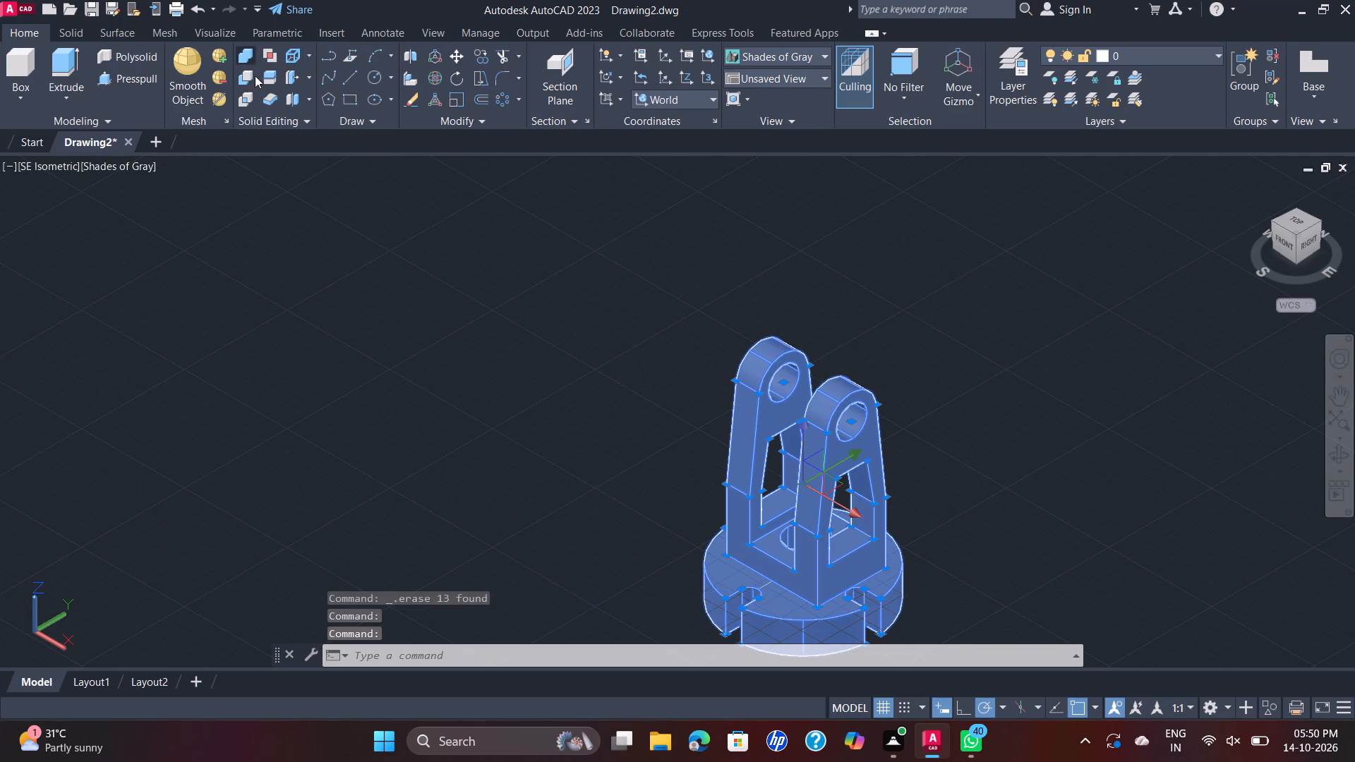
pyautogui.scroll(-2, 555, 270)
pyautogui.click(537, 247)
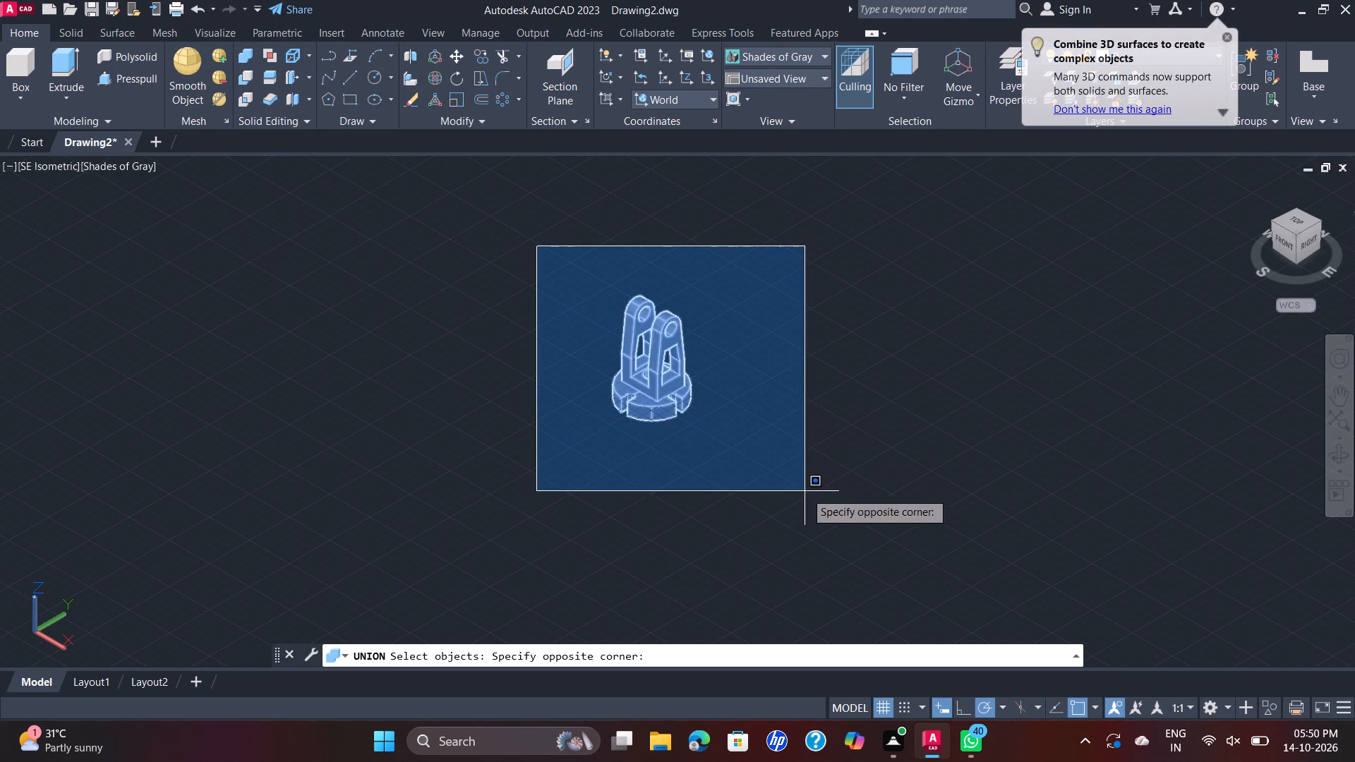
pyautogui.click(806, 492)
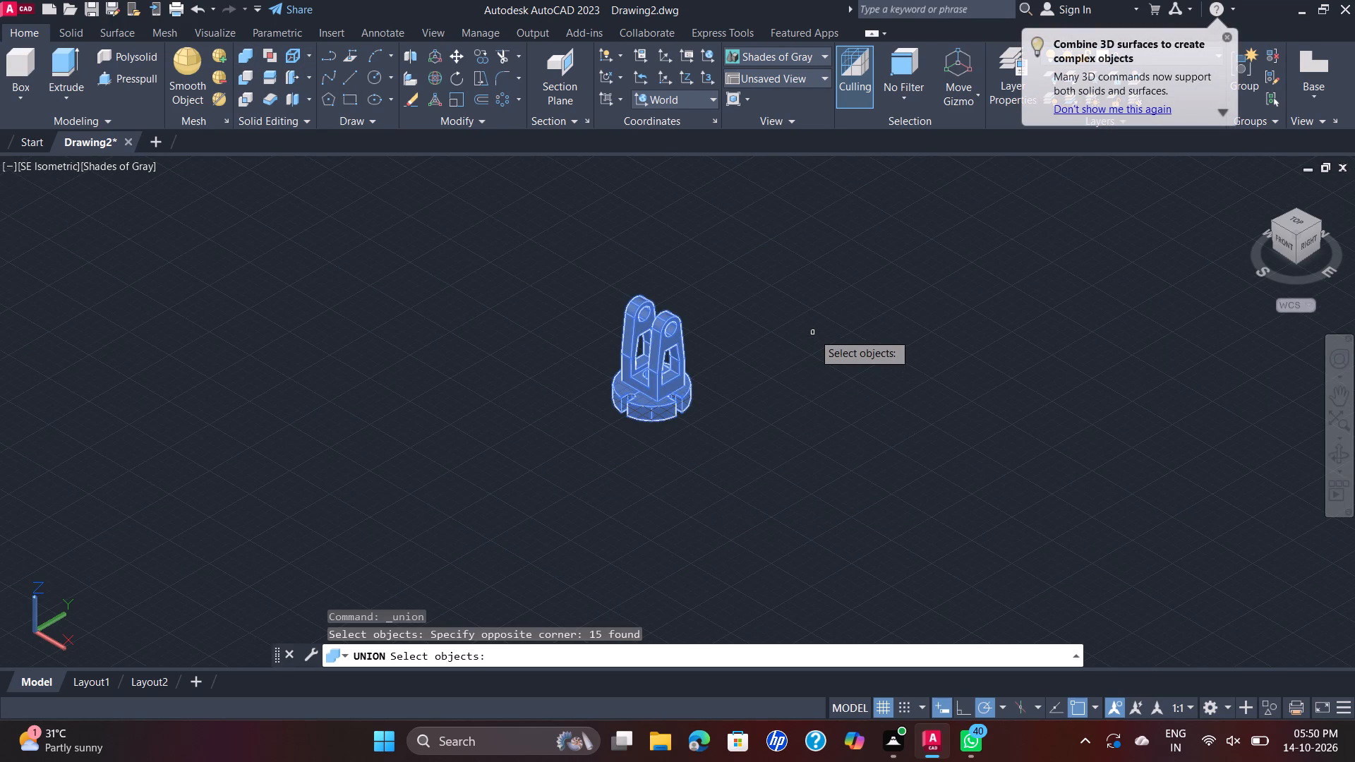
pyautogui.press('Return')
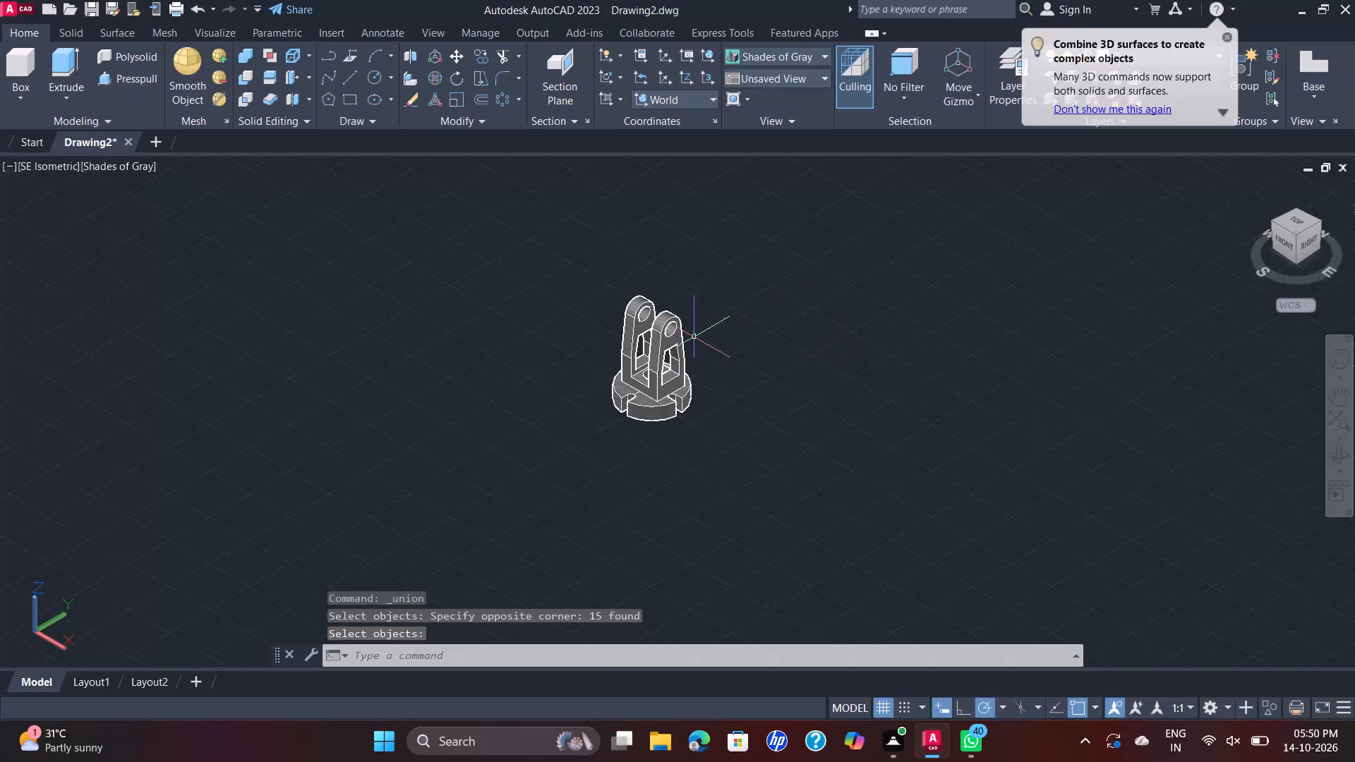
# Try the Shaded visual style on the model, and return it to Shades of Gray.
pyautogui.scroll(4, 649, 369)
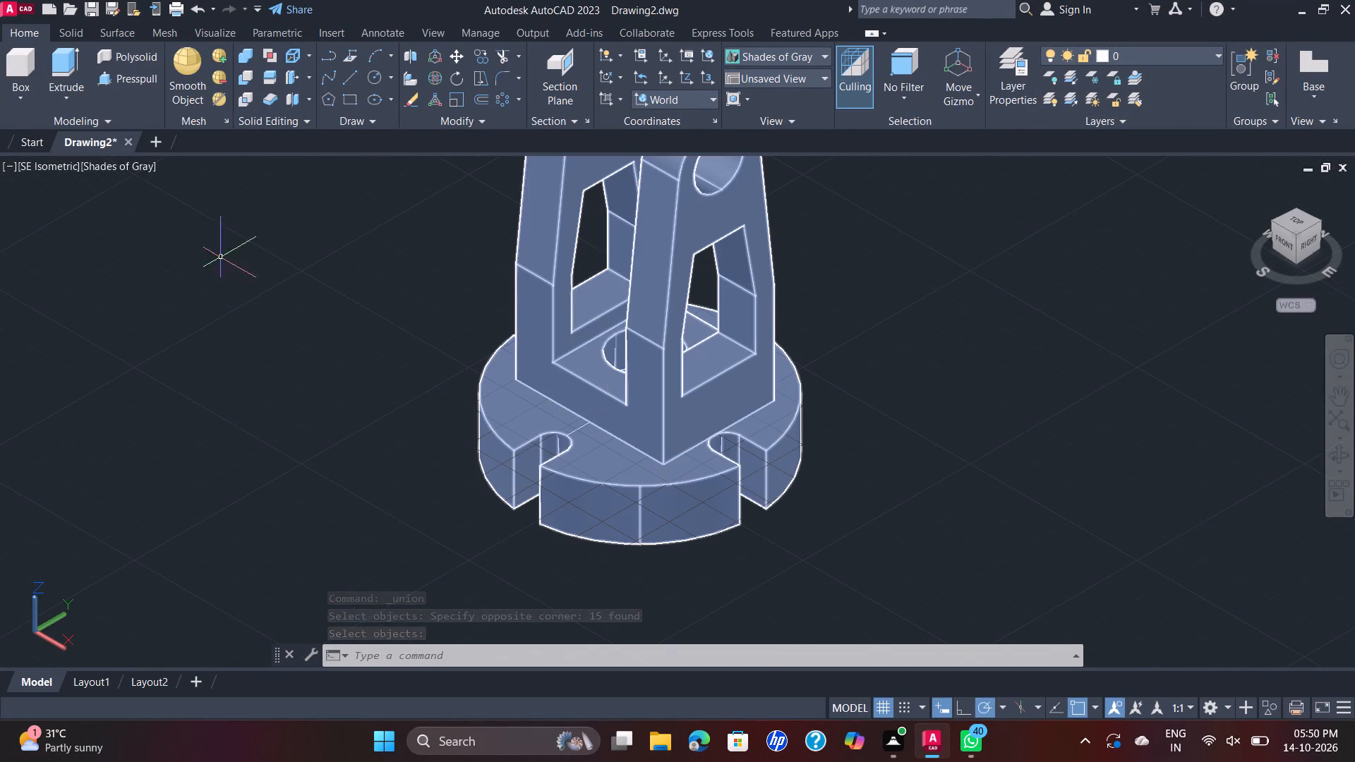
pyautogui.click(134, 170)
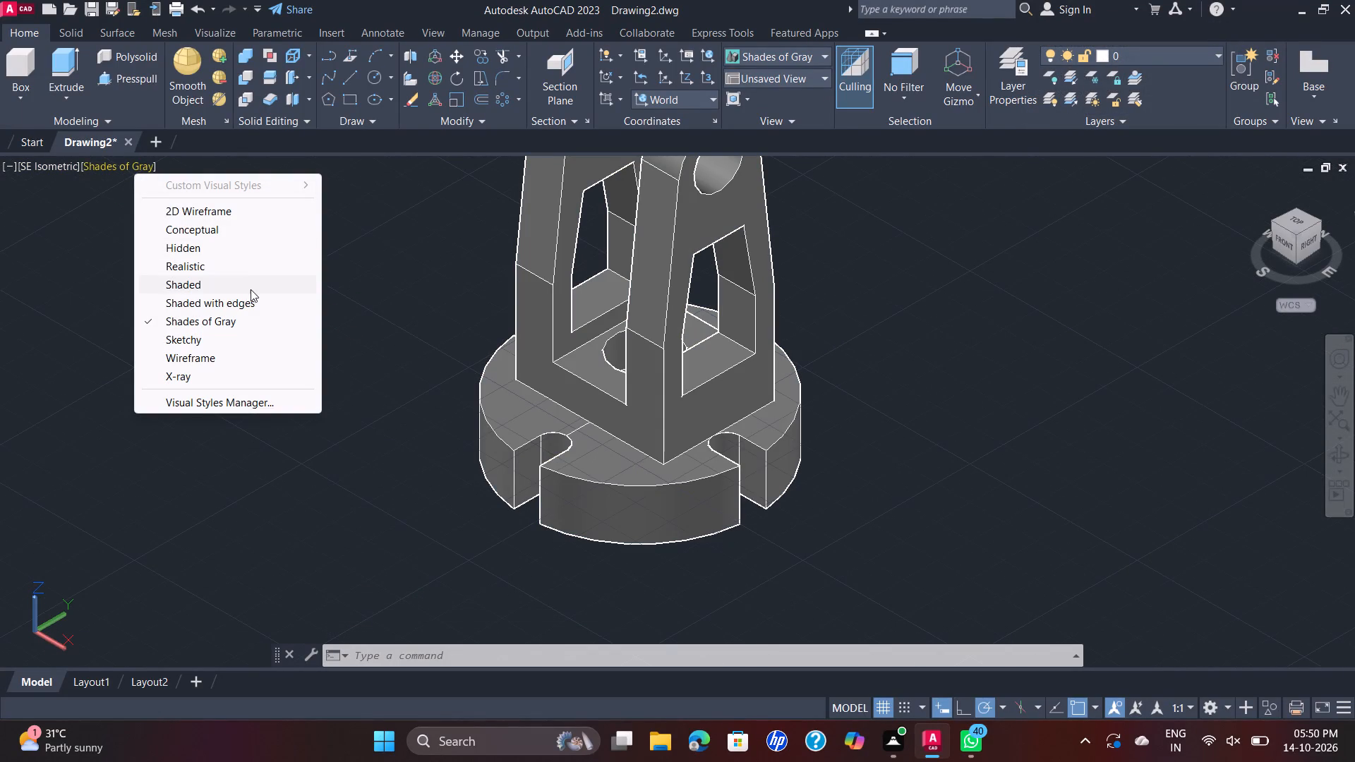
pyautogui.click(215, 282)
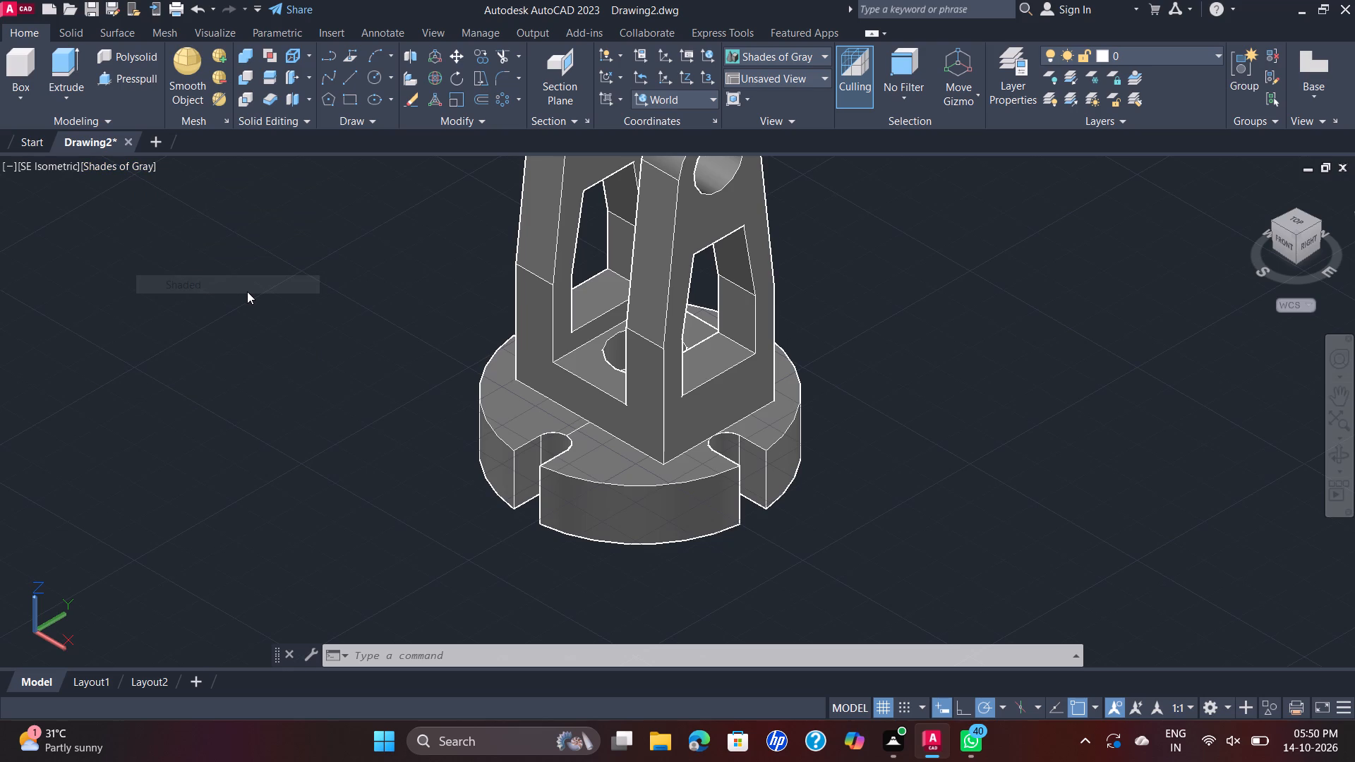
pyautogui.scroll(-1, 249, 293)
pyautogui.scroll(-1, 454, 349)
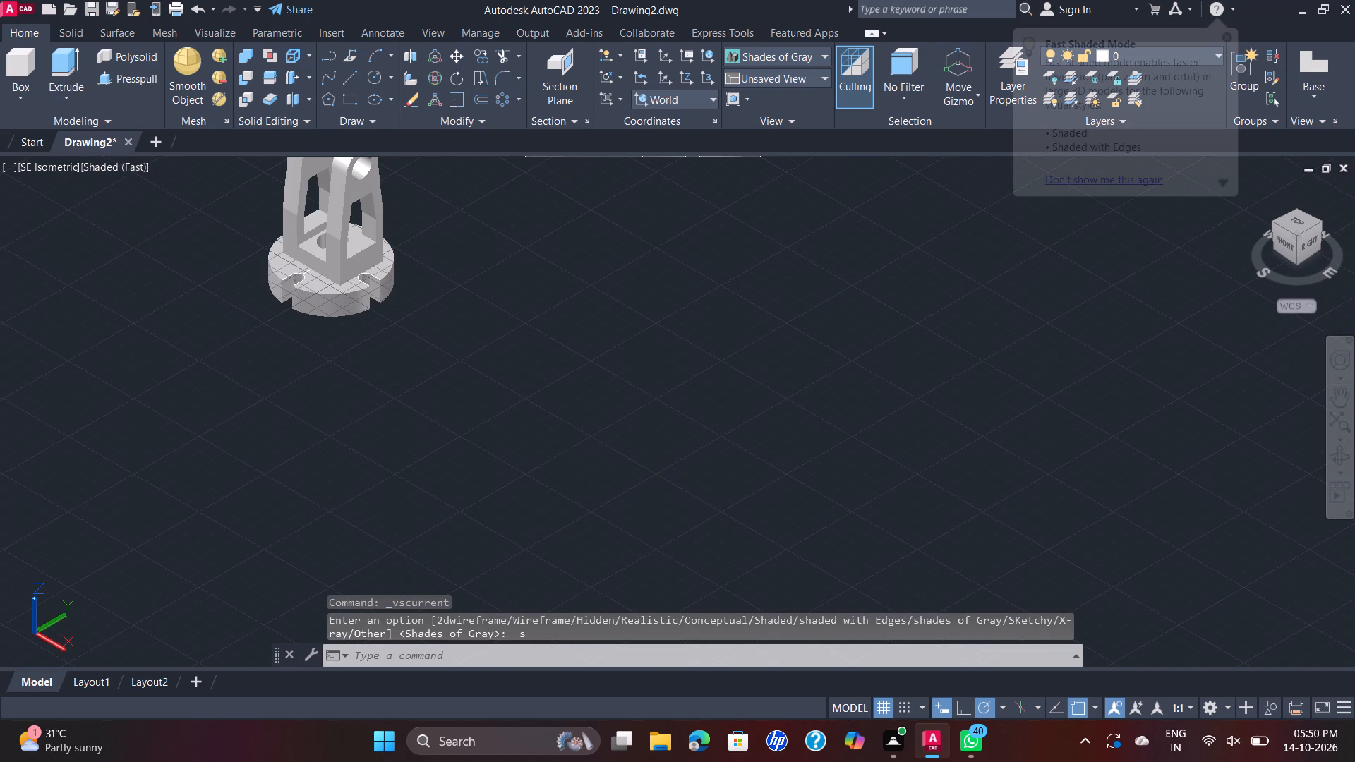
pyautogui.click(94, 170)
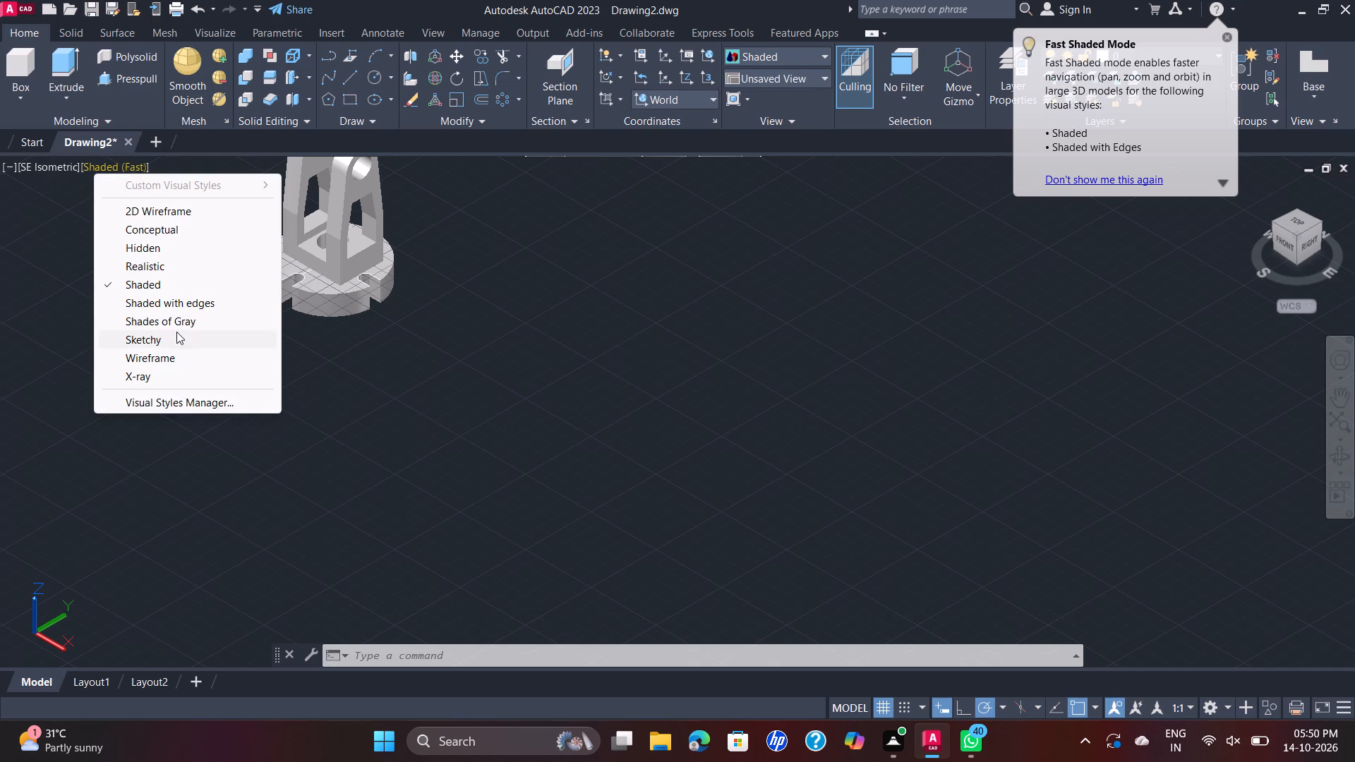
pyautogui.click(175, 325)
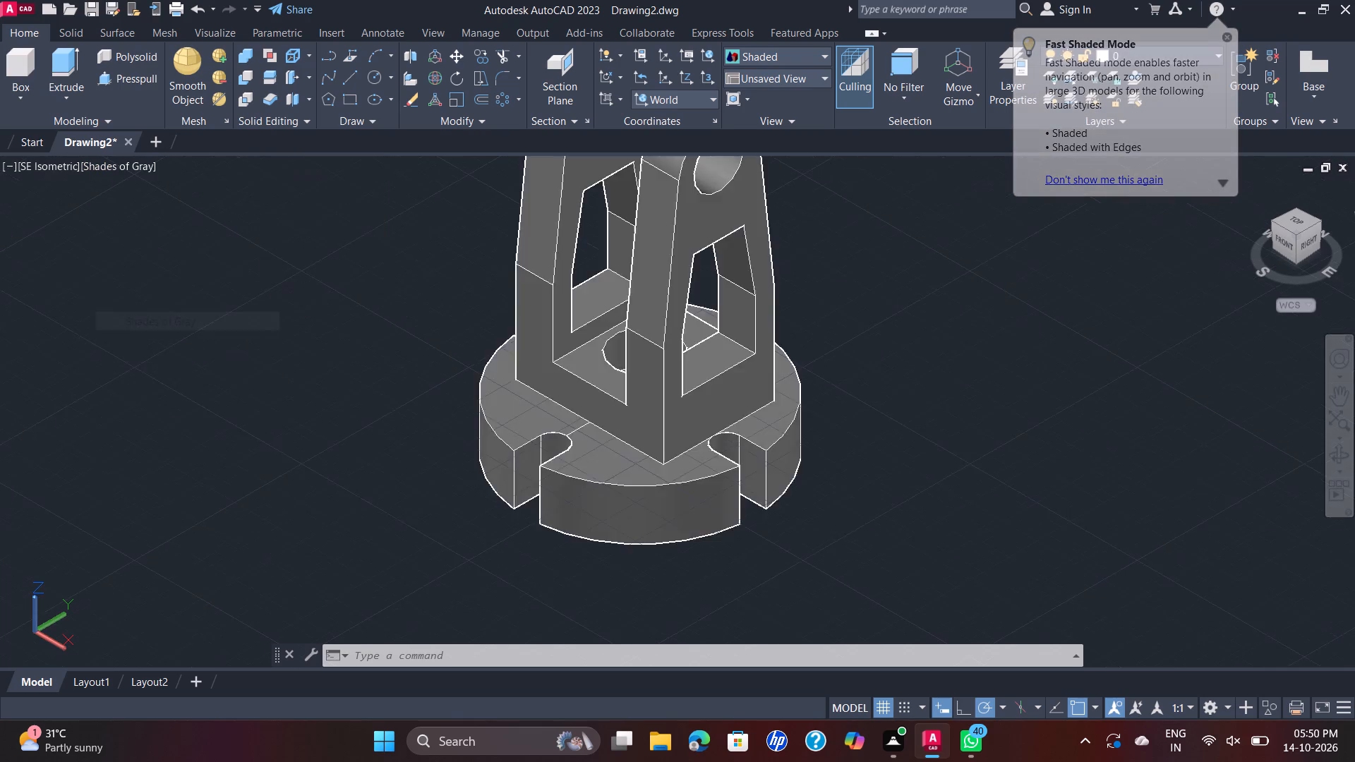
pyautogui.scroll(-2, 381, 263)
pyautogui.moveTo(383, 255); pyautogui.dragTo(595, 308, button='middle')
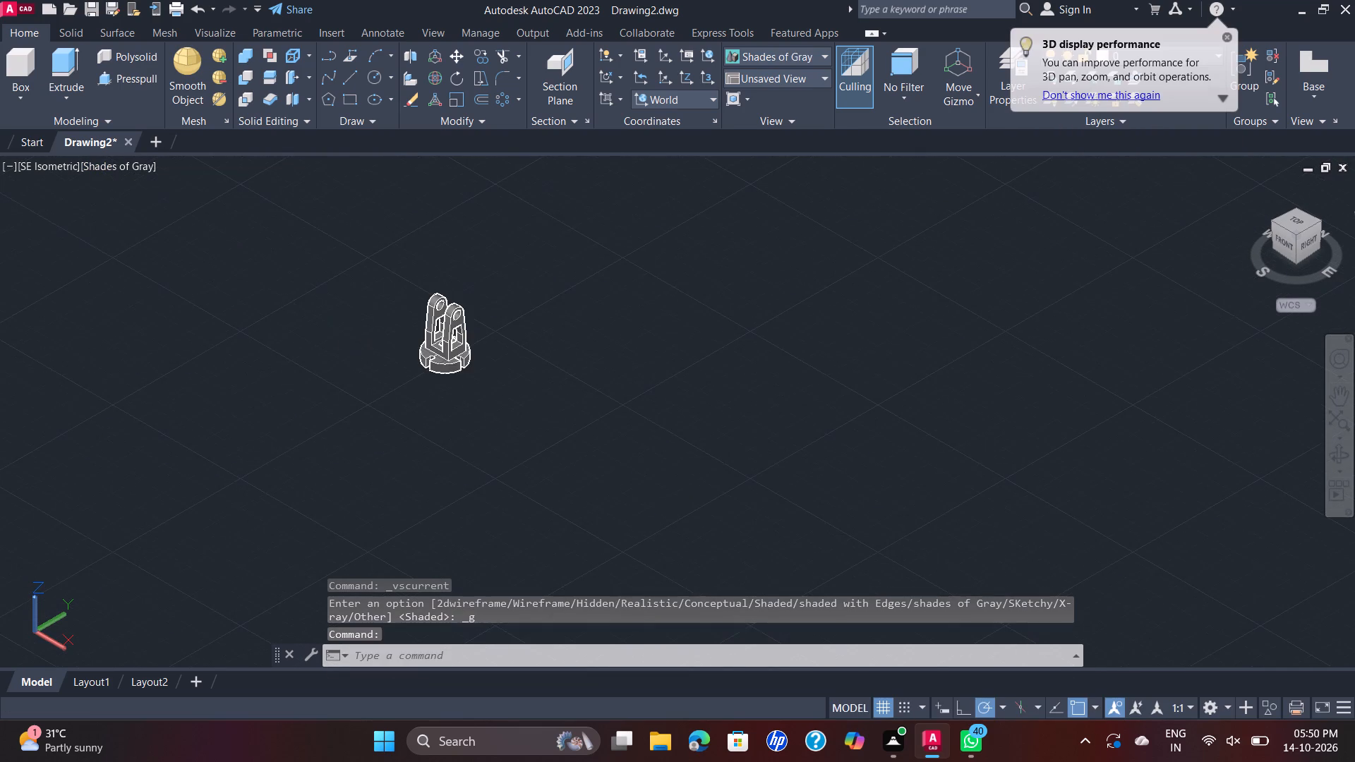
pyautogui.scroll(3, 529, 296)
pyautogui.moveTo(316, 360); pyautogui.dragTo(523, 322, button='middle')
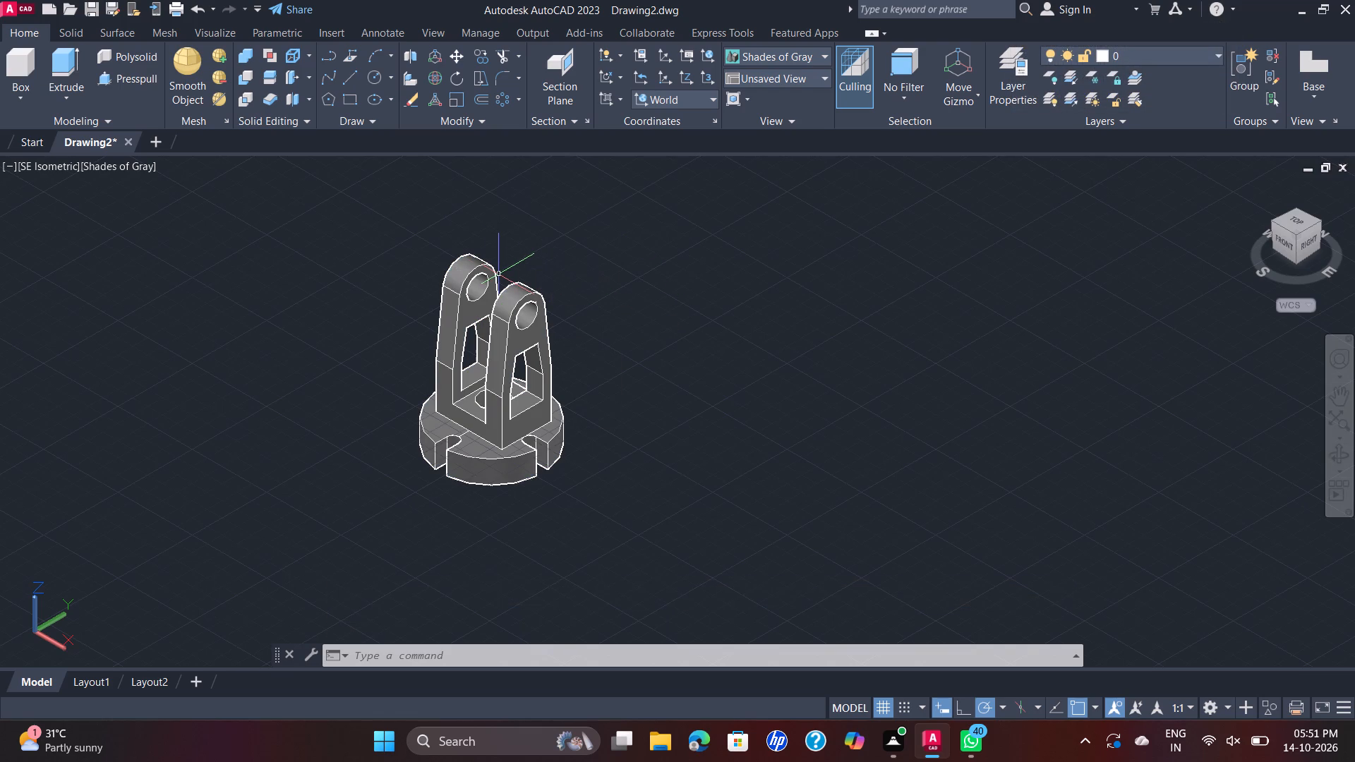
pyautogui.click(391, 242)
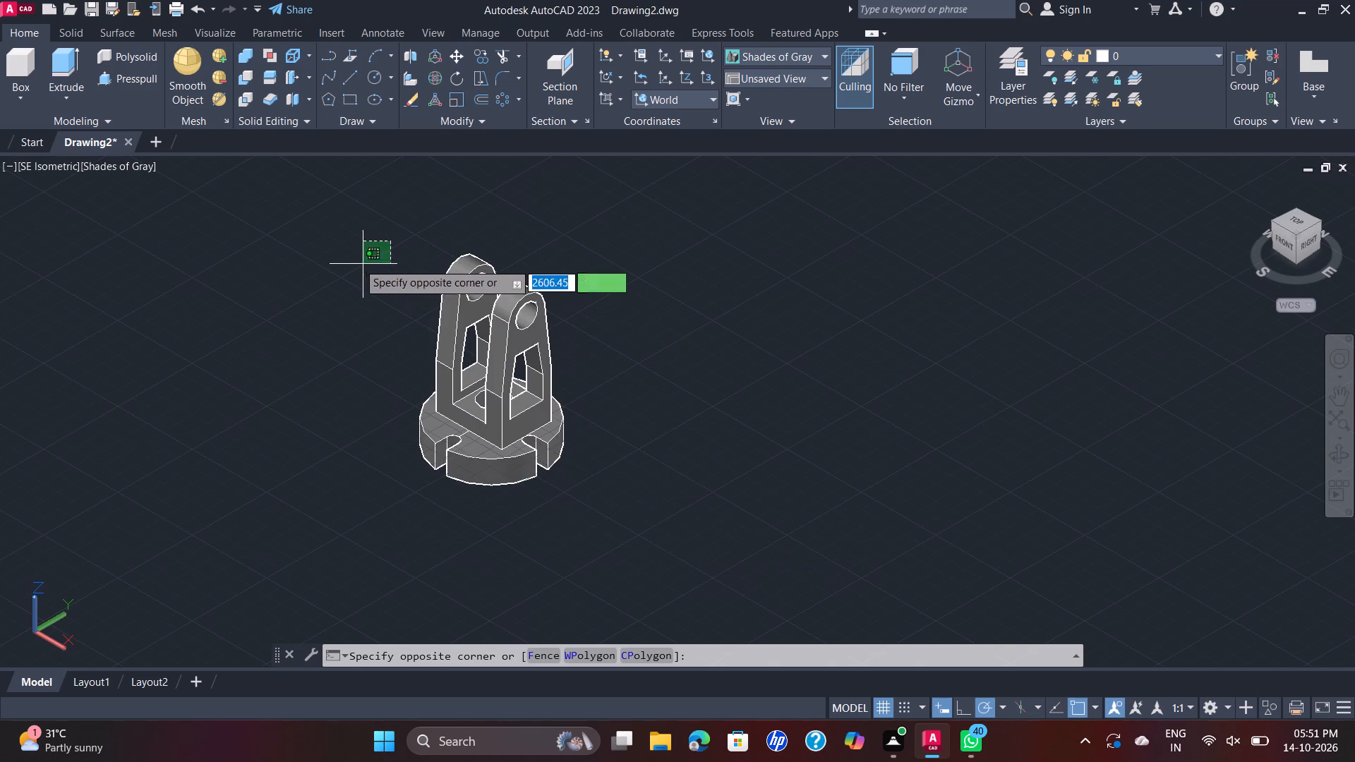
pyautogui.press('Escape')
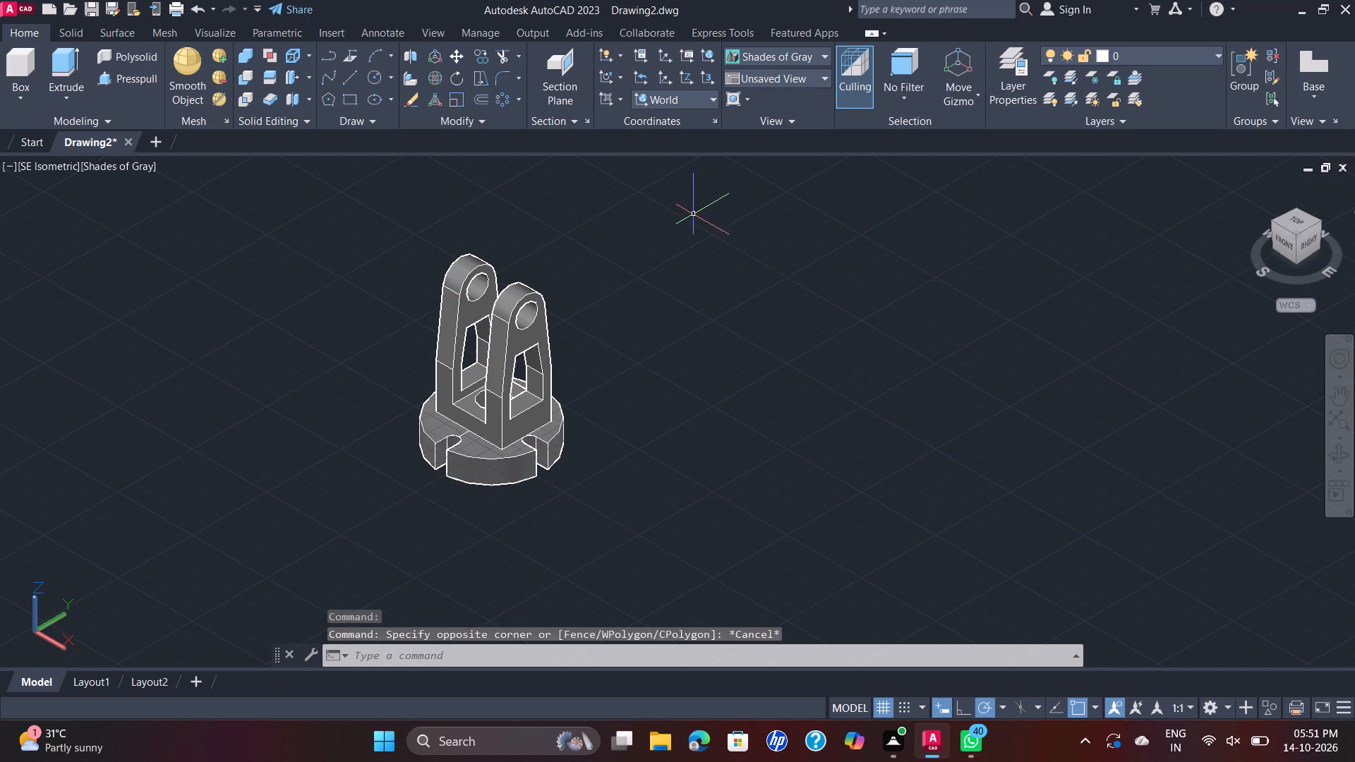
# Save the drawing in the Documents folder under the file name D 21 RA.
pyautogui.hotkey('ctrl', 's')
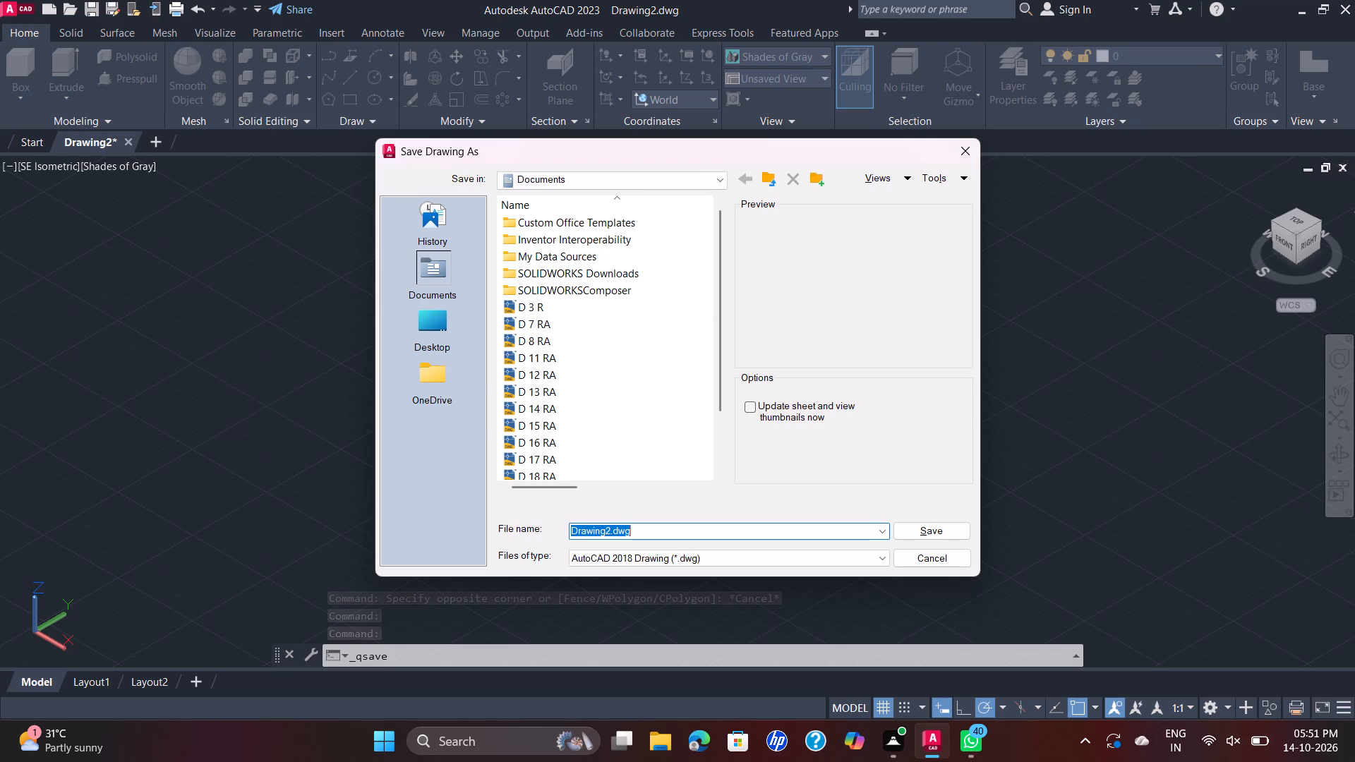
pyautogui.press('d')
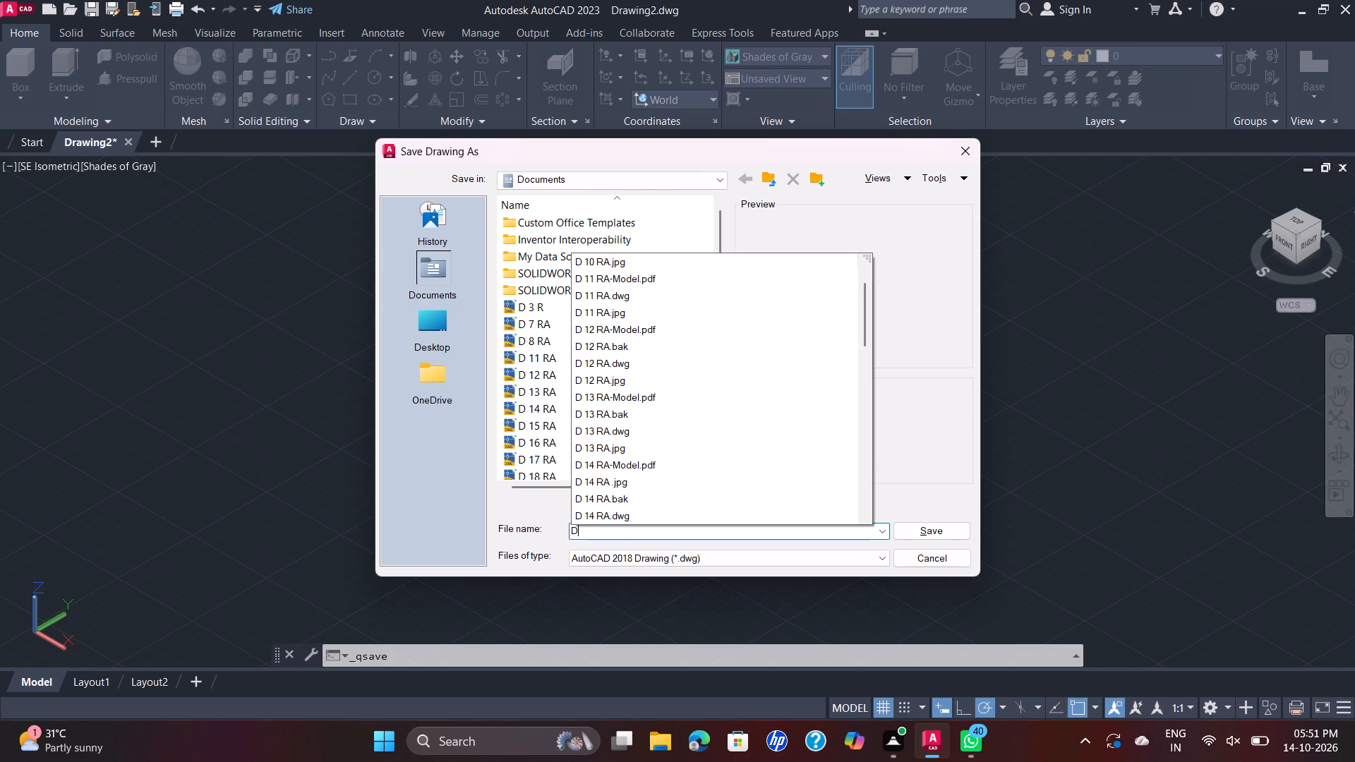
pyautogui.press('space')
pyautogui.press('2')
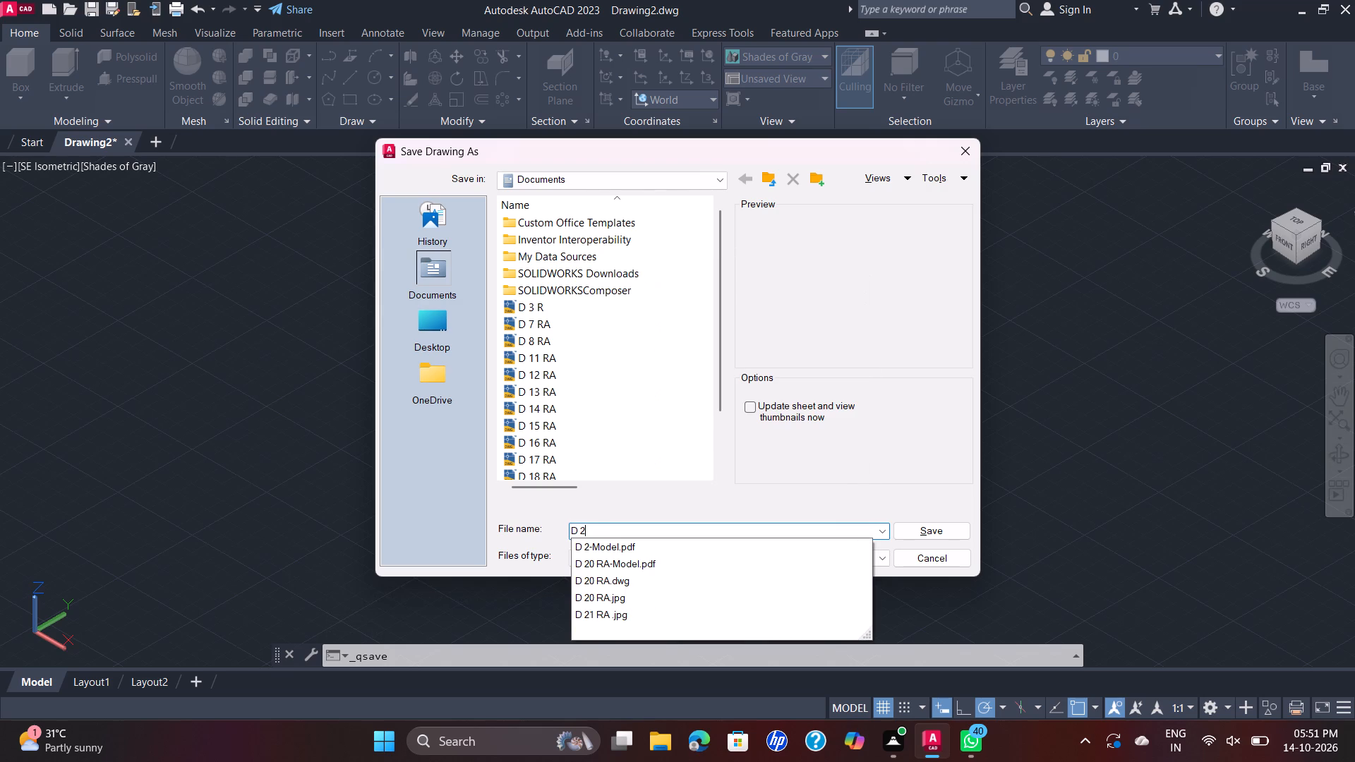
pyautogui.press('1')
pyautogui.press('space')
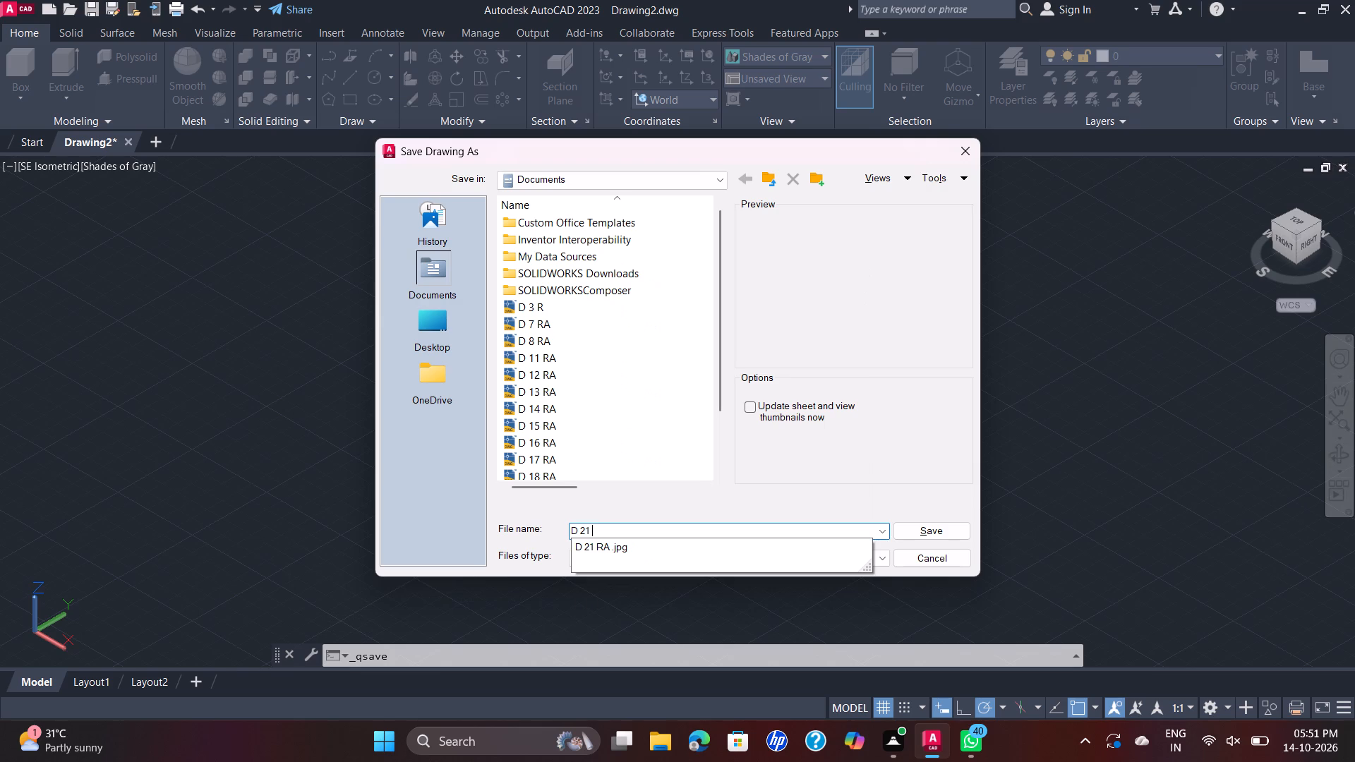
pyautogui.write('RA')
pyautogui.press('space')
pyautogui.press('BackSpace')
pyautogui.click(936, 530)
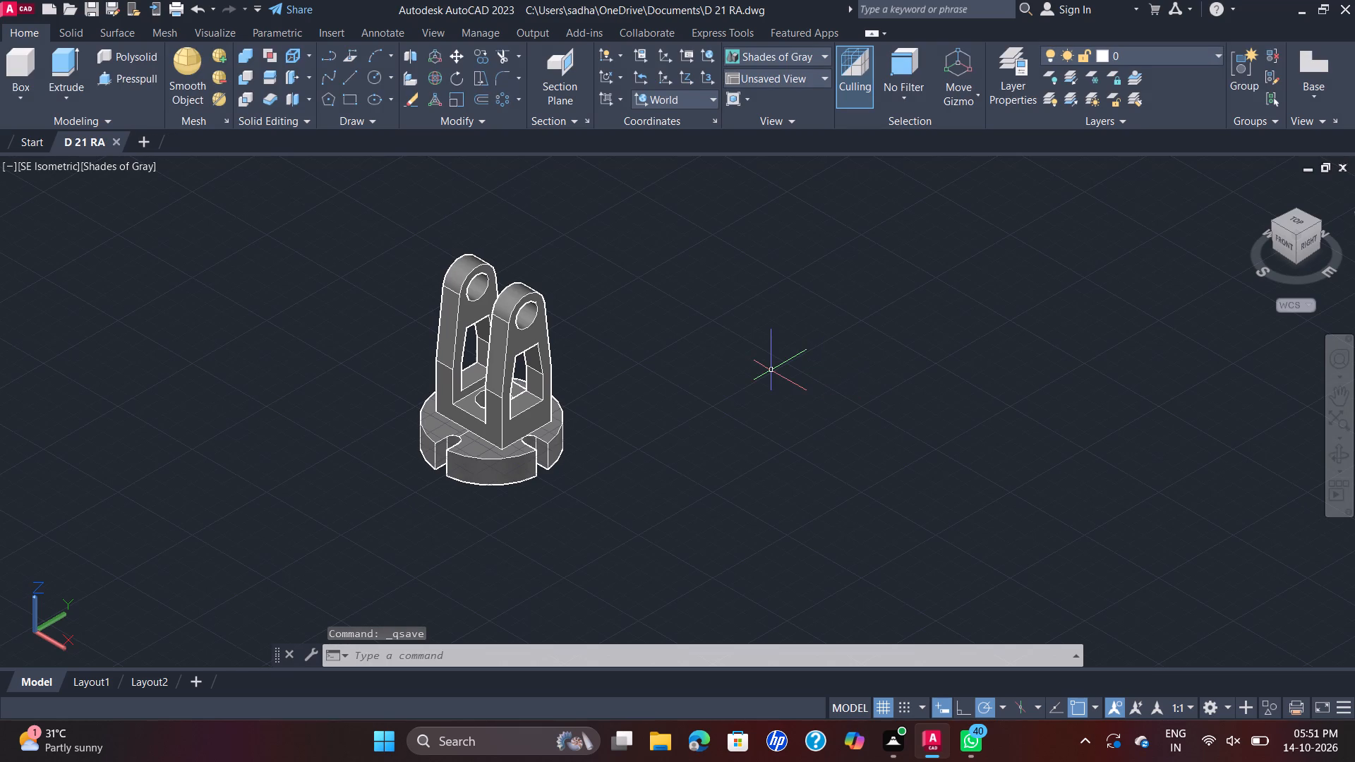
# Set up a plot with the DWG To PDF.pc3 plotter, landscape orientation and a window plot area enclosing the whole model.
pyautogui.write('PLO')
pyautogui.press('t')
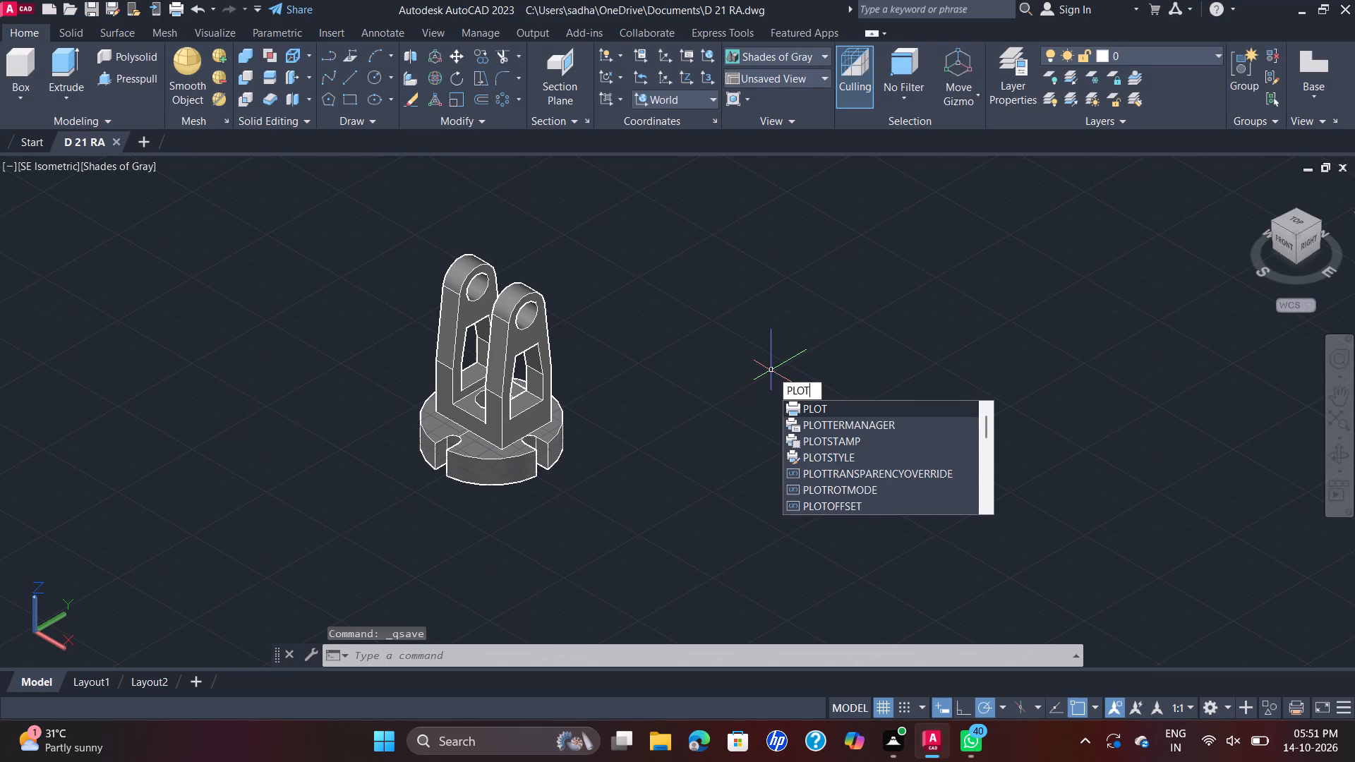
pyautogui.press('Return')
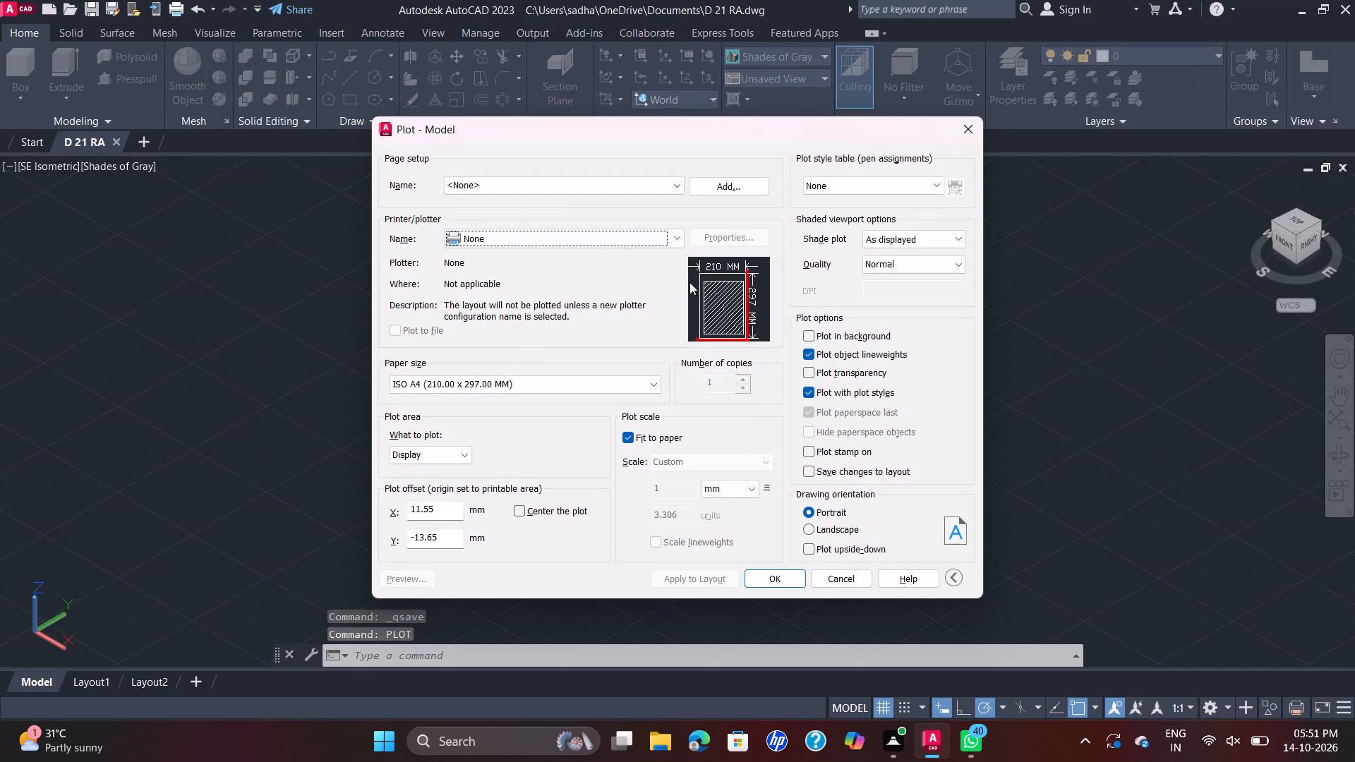
pyautogui.click(681, 246)
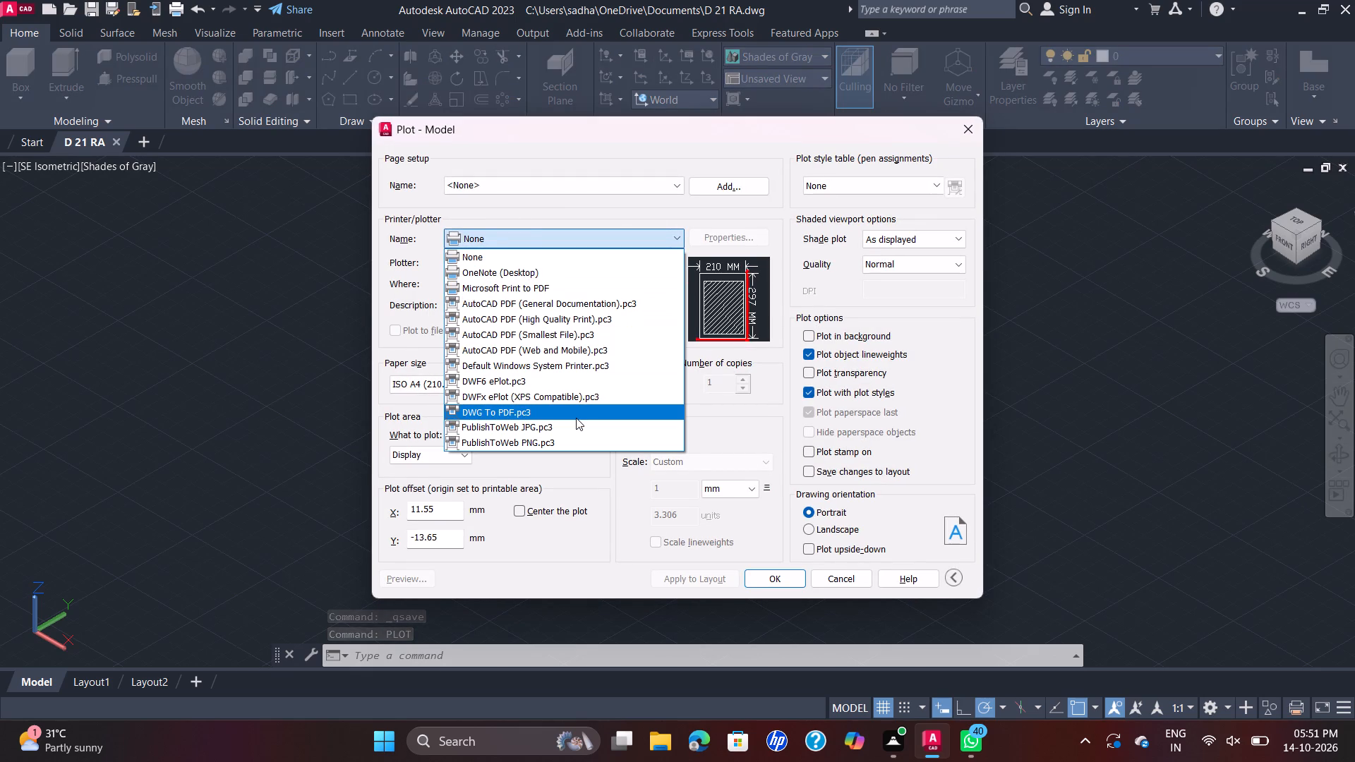
pyautogui.click(576, 418)
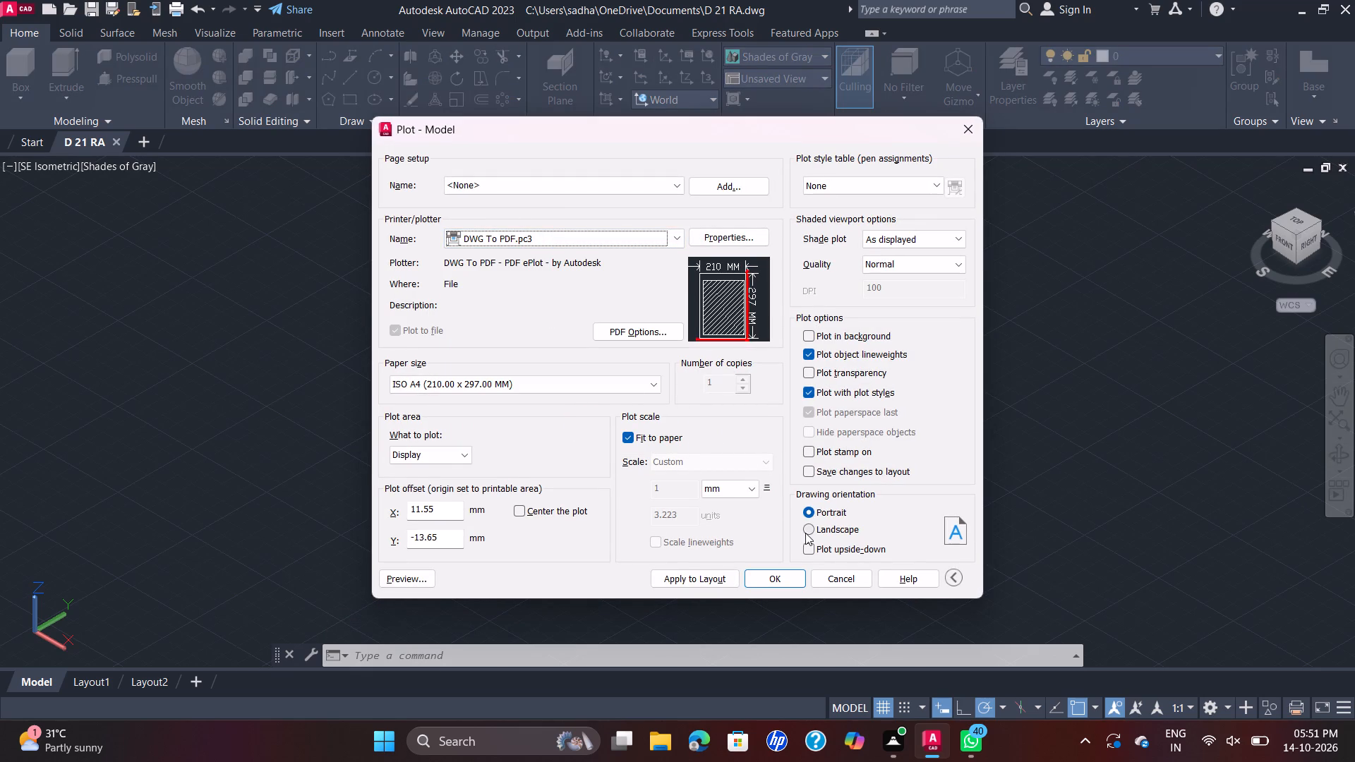
pyautogui.click(807, 531)
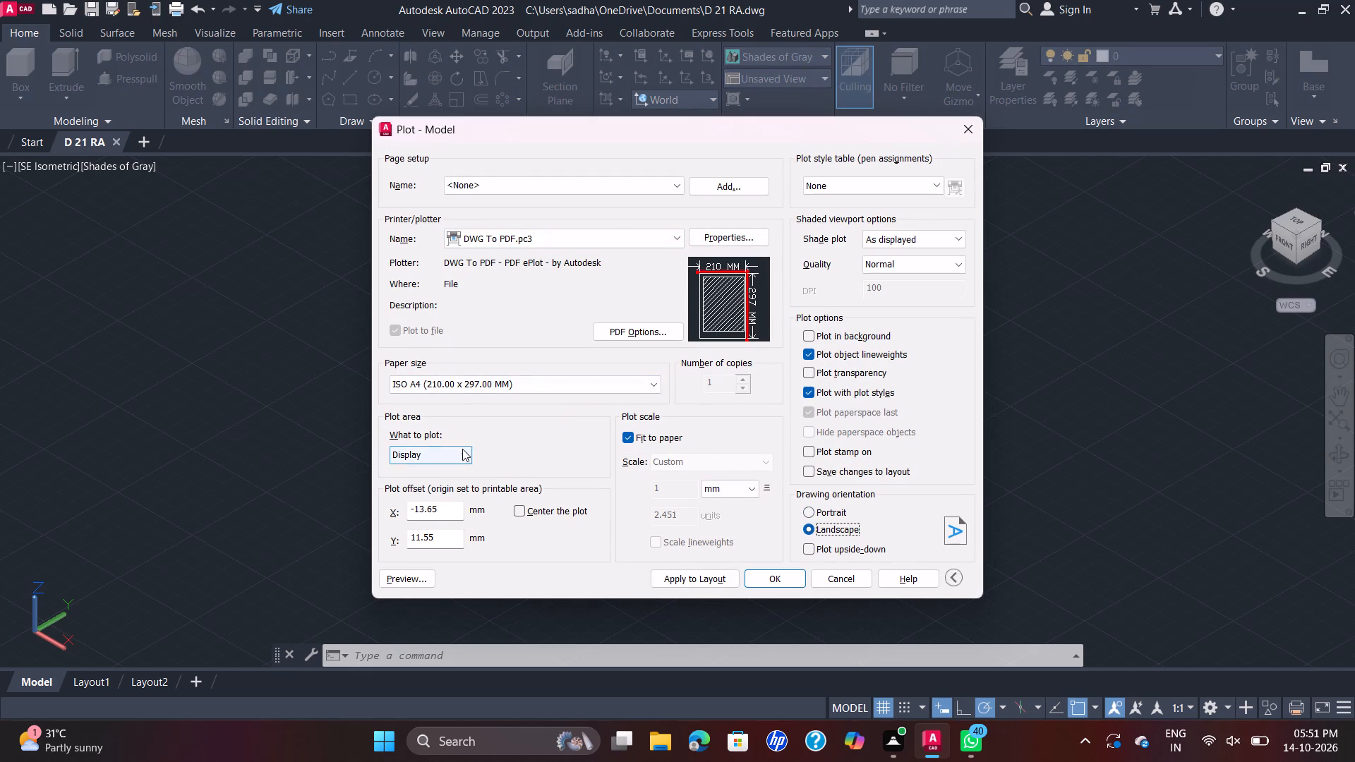
pyautogui.click(465, 456)
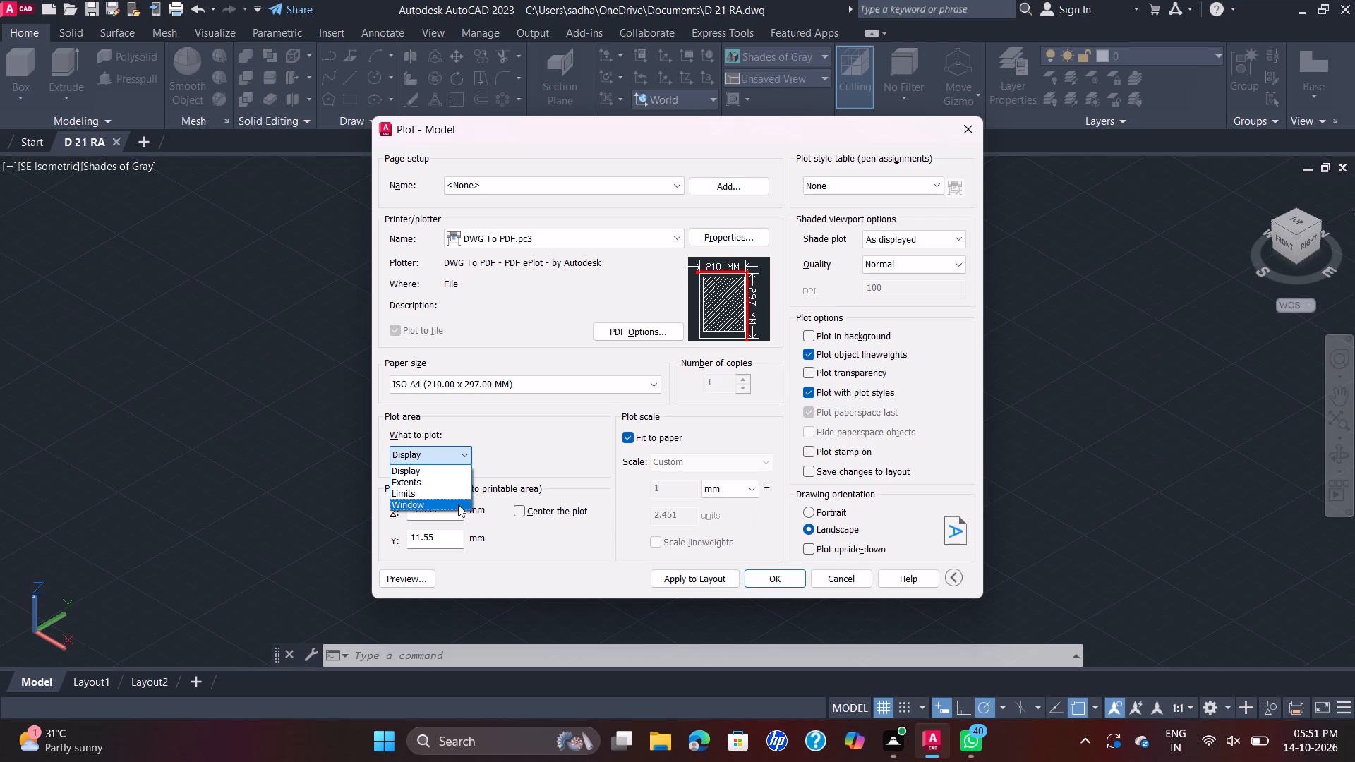
pyautogui.click(458, 504)
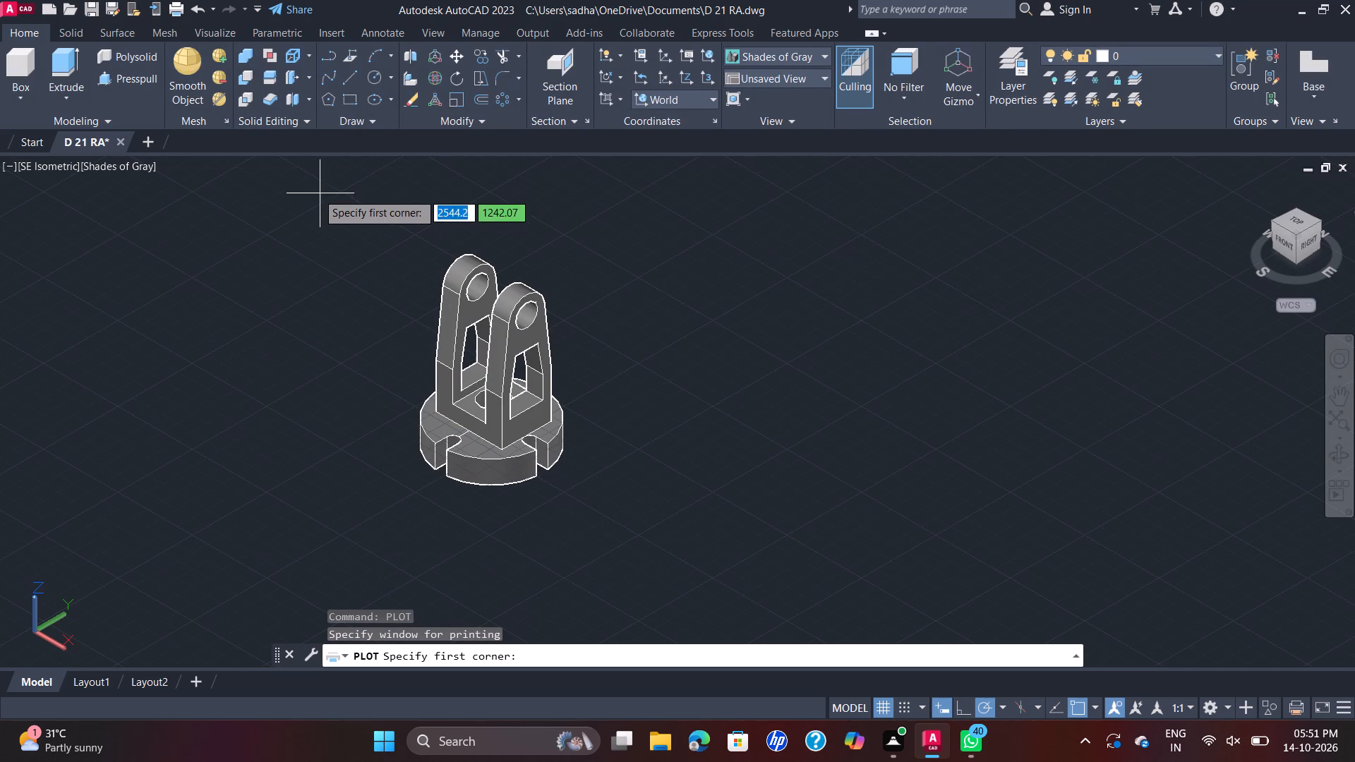
pyautogui.click(303, 188)
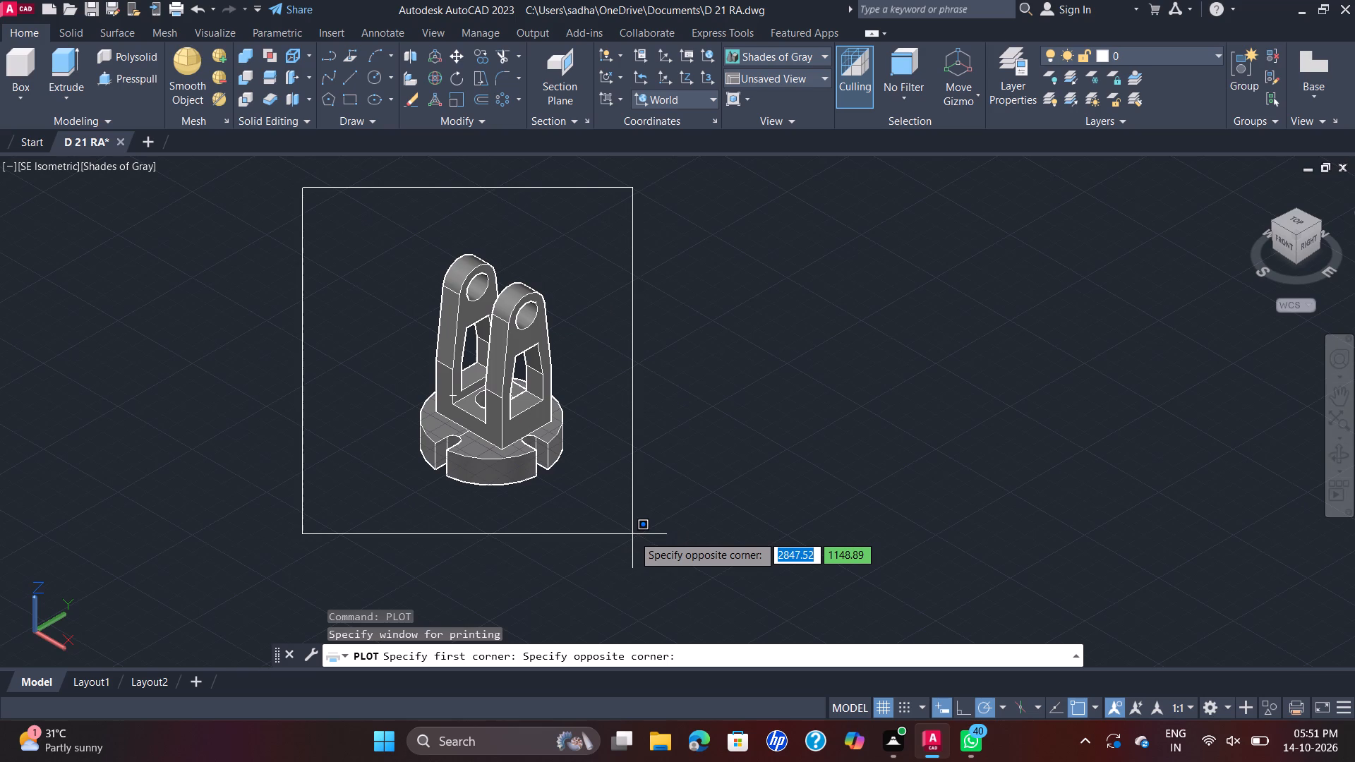
pyautogui.click(630, 521)
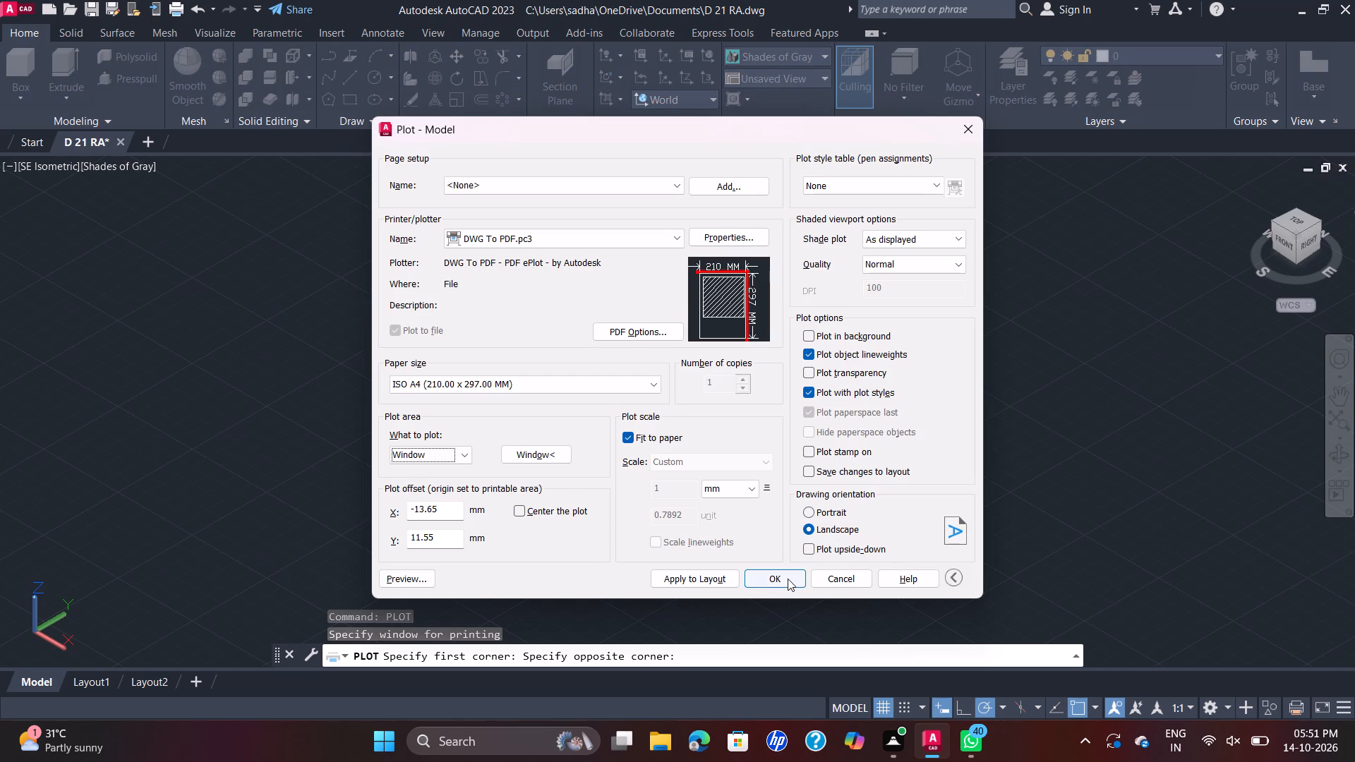
# Plot the model to the Documents folder as D 21 RA-Model.pdf and dismiss the PDF viewer notice.
pyautogui.click(788, 578)
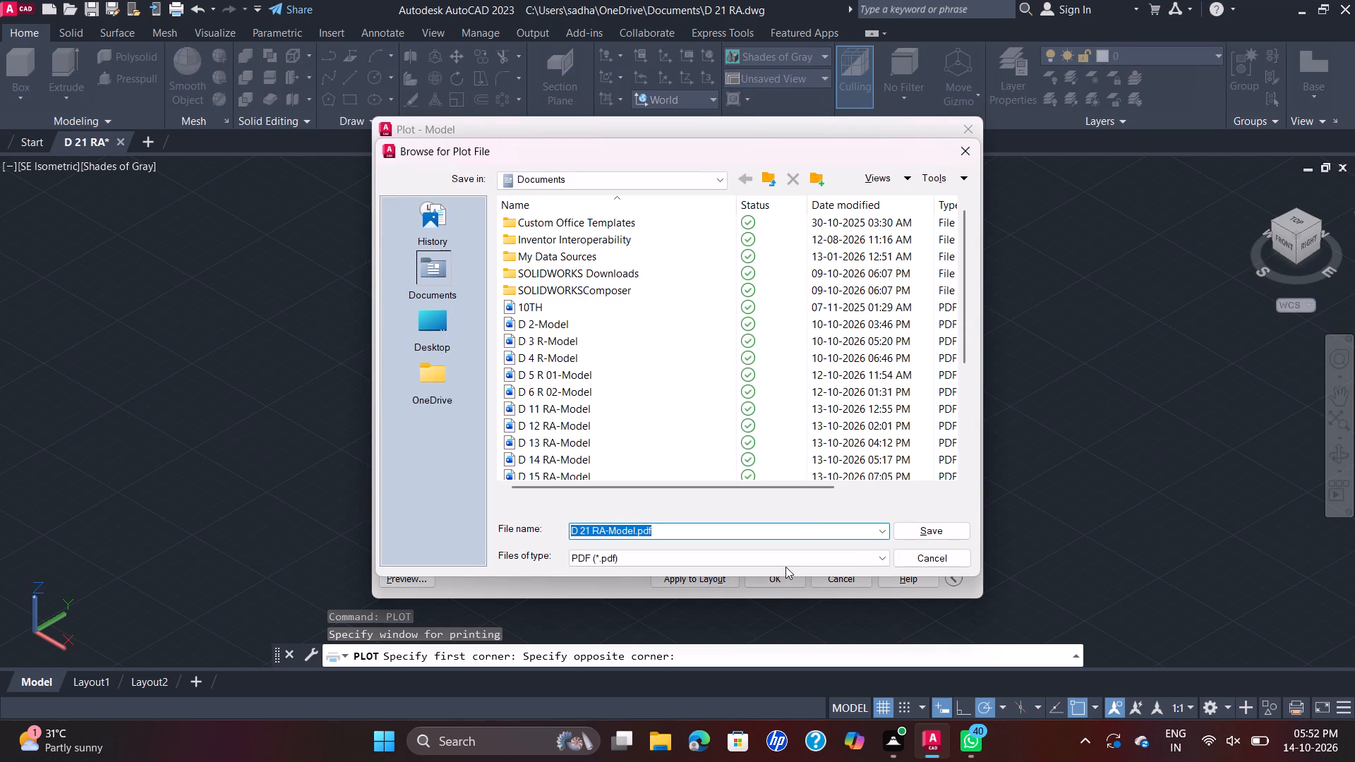
pyautogui.click(910, 532)
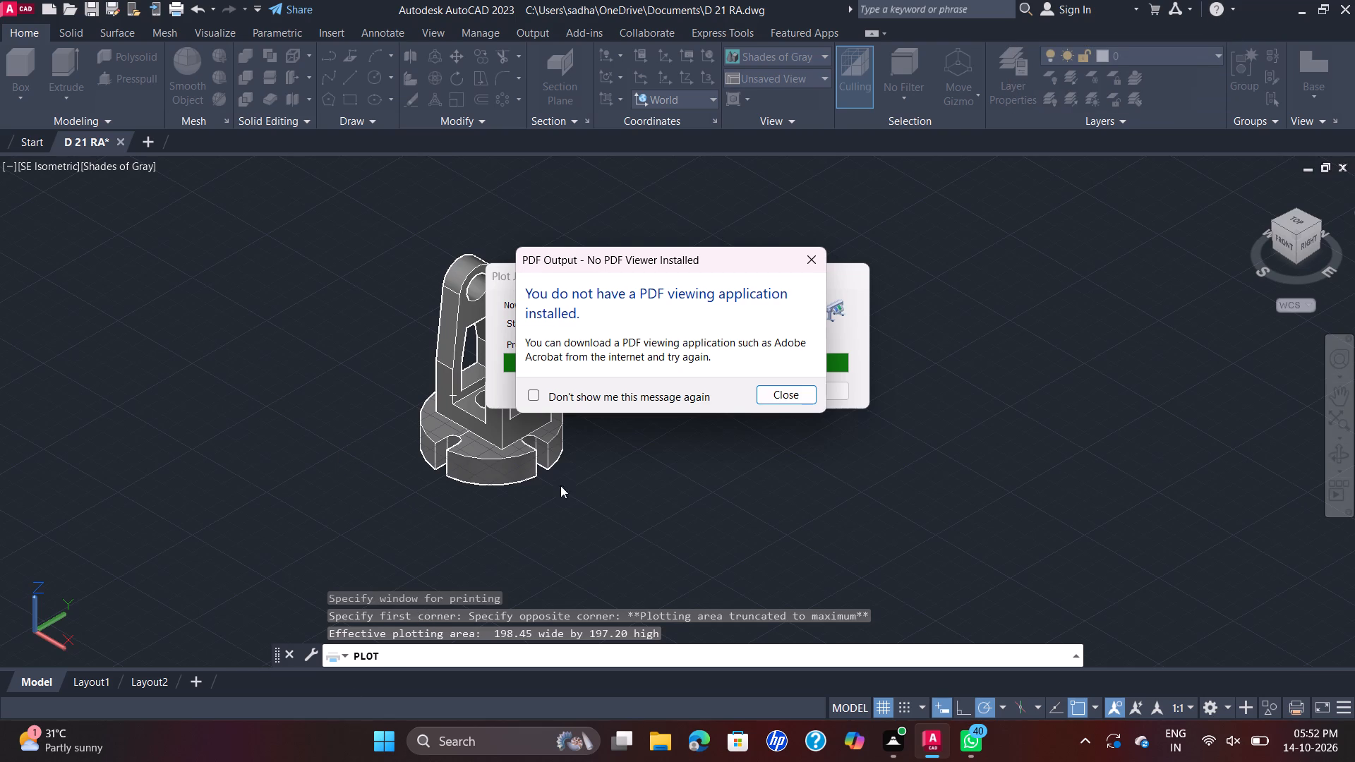
pyautogui.click(773, 398)
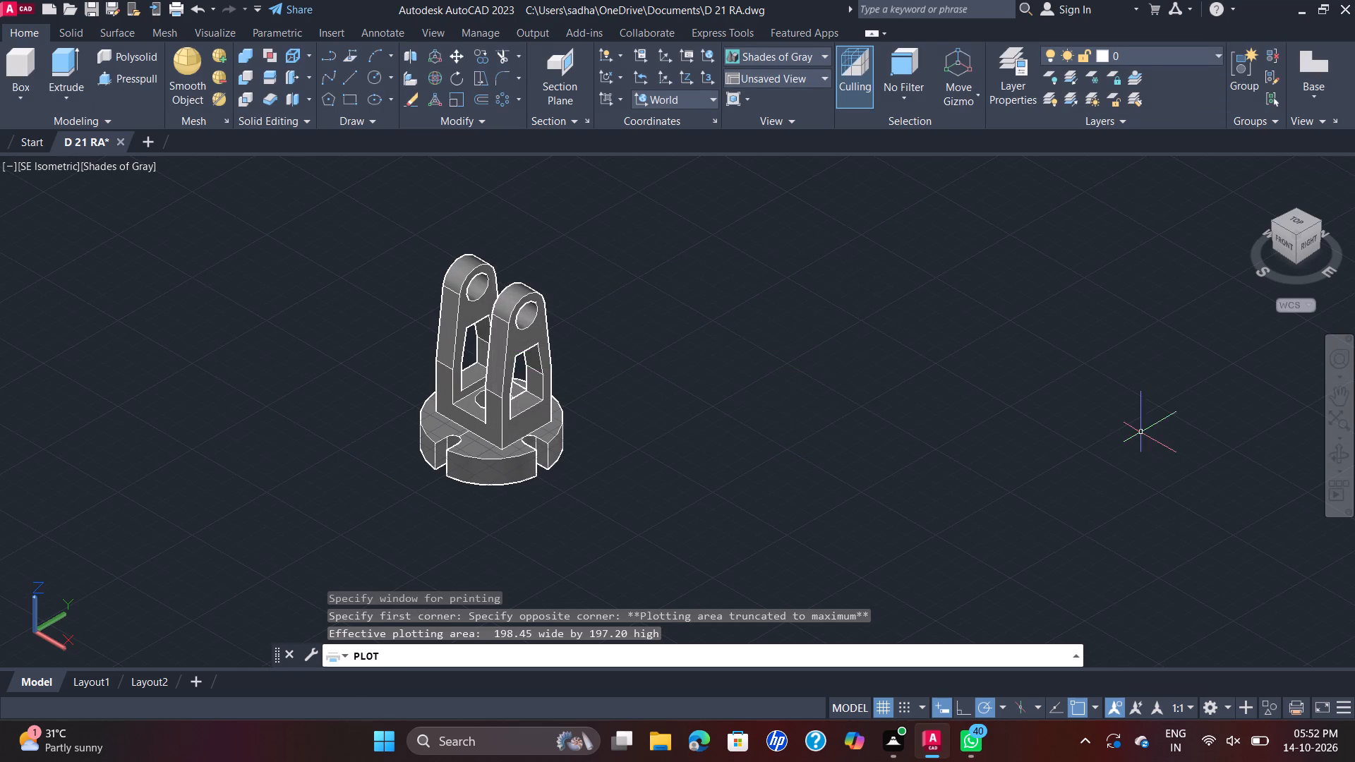